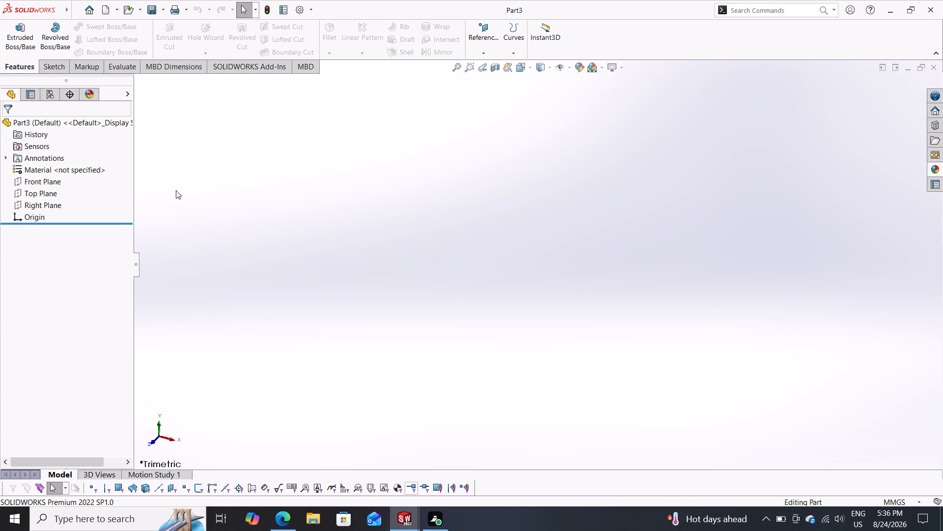
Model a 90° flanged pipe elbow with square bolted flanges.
Start a sketch on the Front Plane and draw a horizontal line about 165 mm long passing through the origin.
click(57, 177)
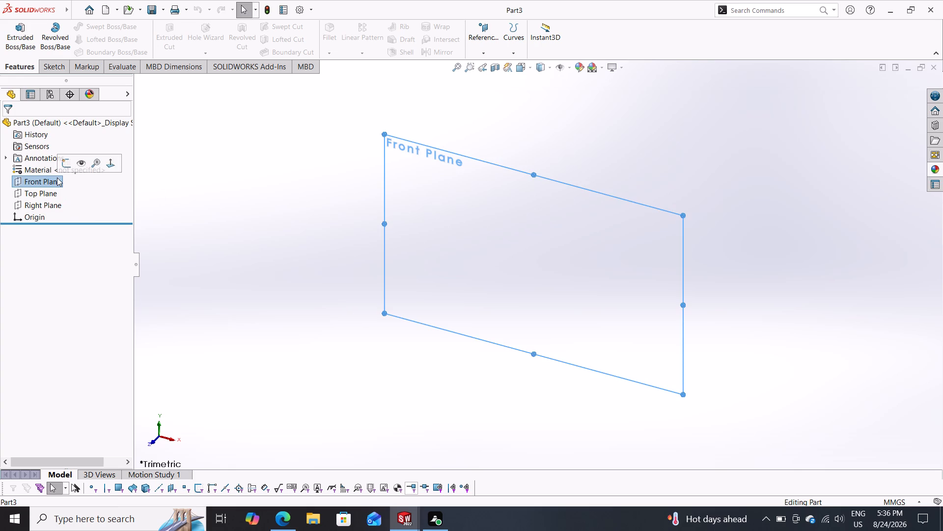
click(66, 164)
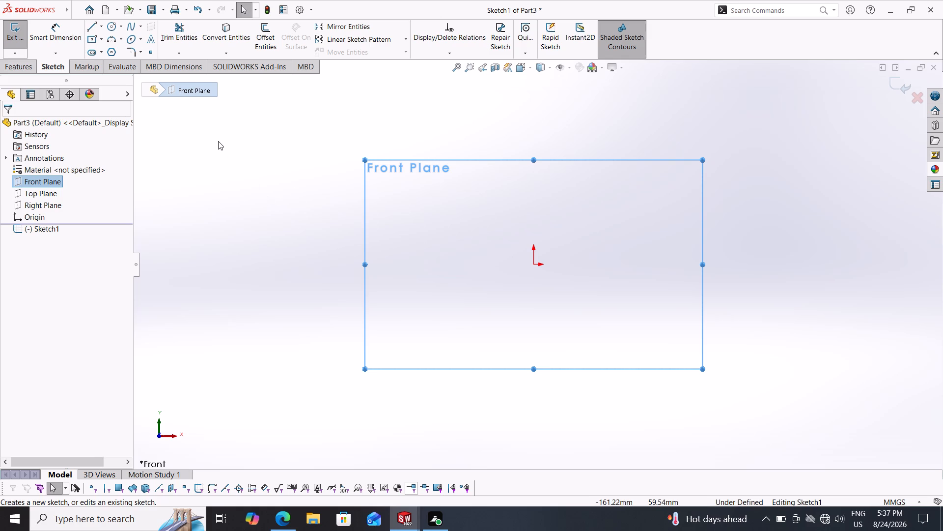
click(93, 24)
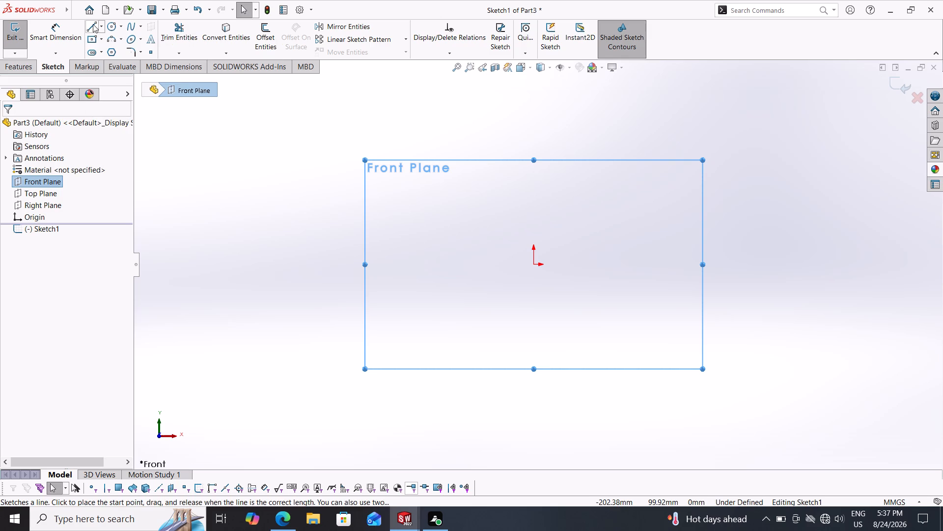
click(379, 264)
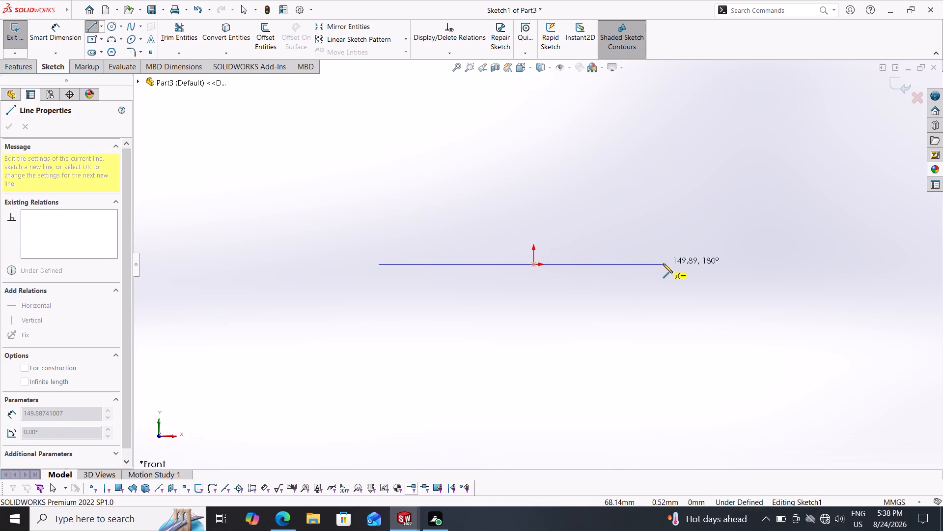
click(693, 265)
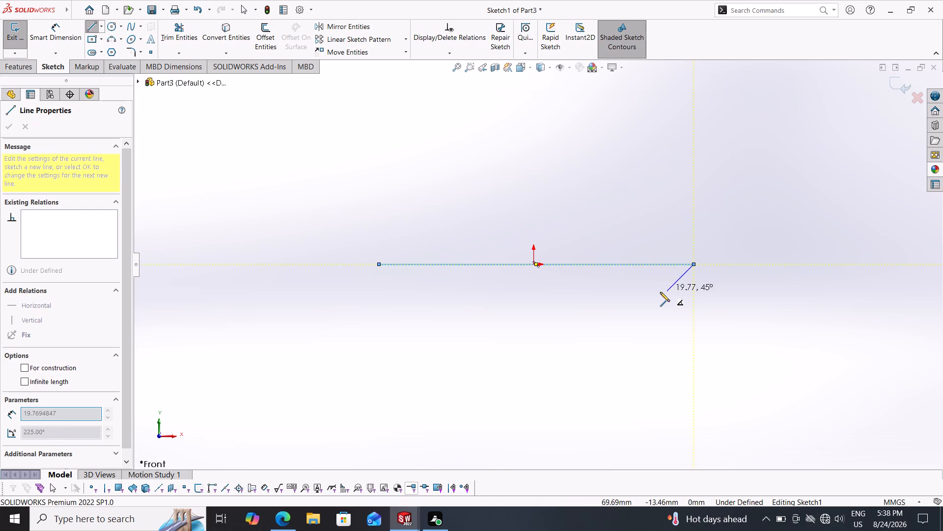
double_click(655, 294)
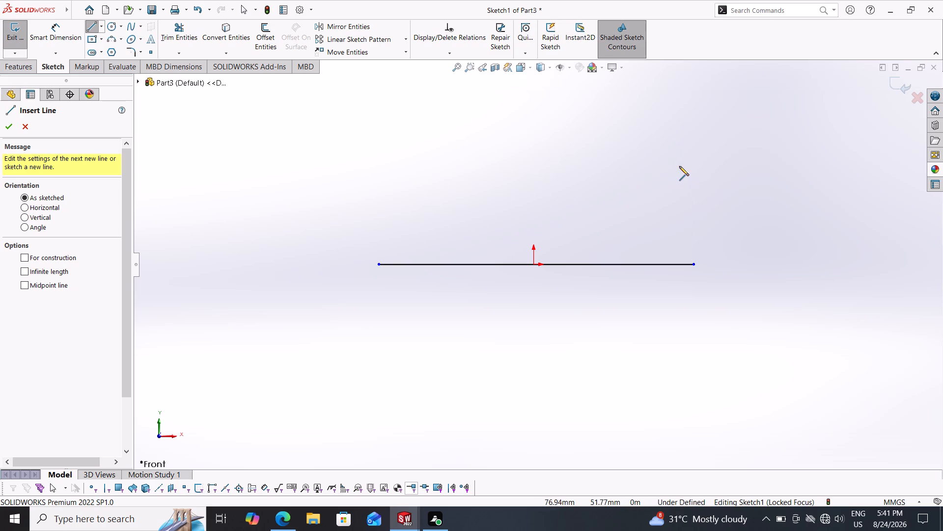
Draw a vertical line about 125 mm long through the origin, crossing the horizontal line.
click(533, 125)
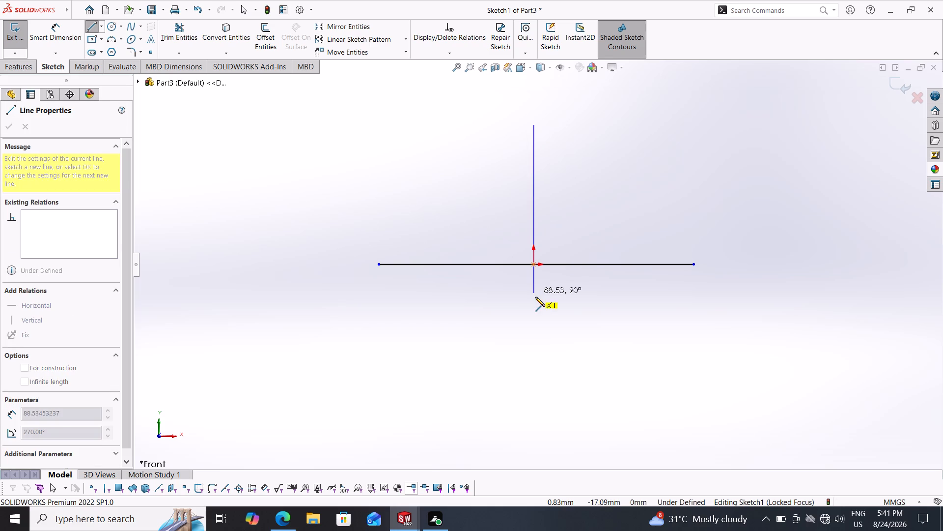
click(535, 362)
double_click(605, 336)
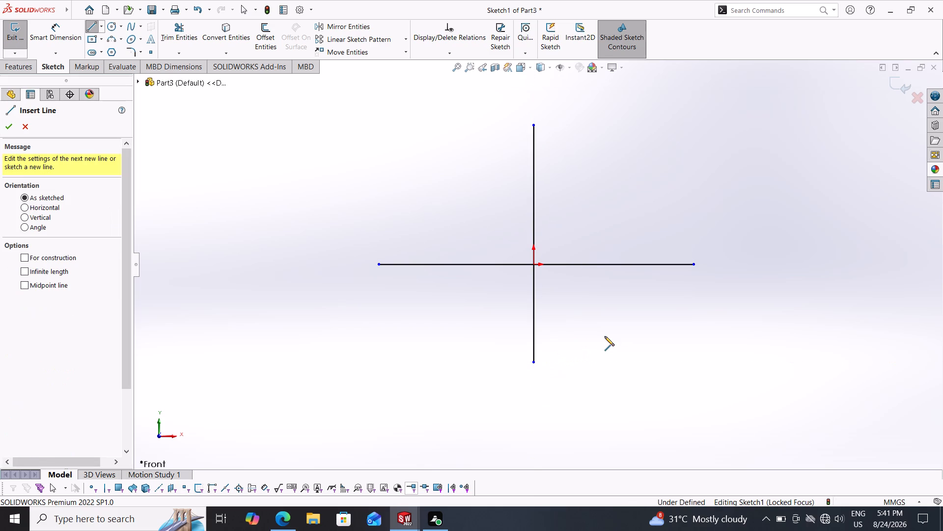
key(Escape)
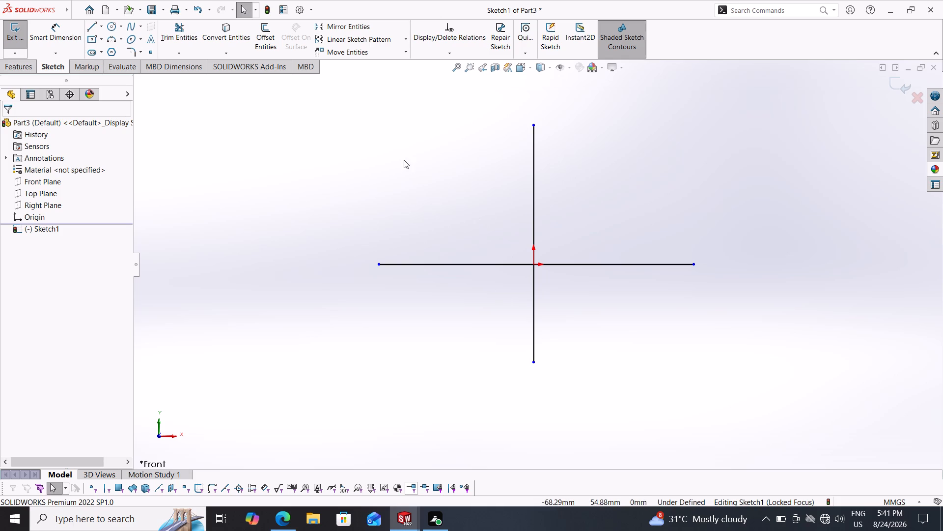
Sketch a three-point arc of about 141 mm radius from the origin, curving down below the horizontal line's positive-X half.
click(107, 40)
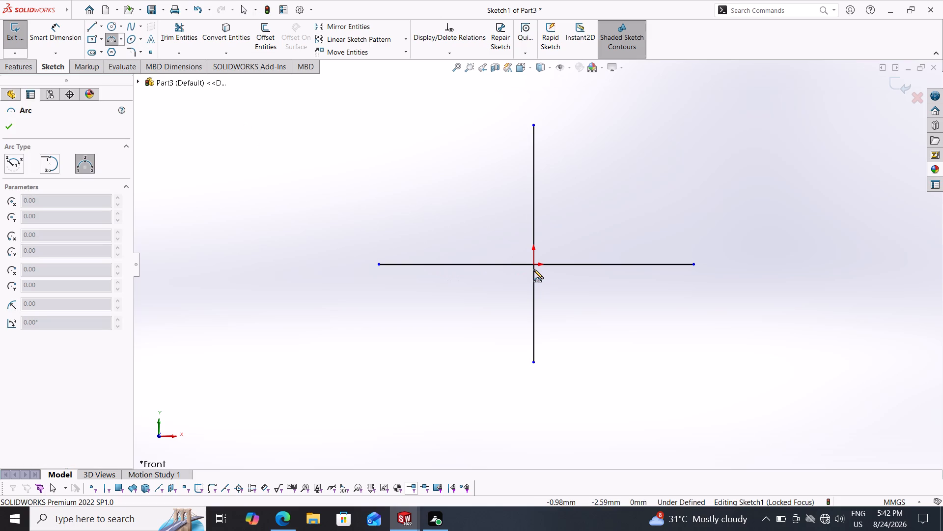
click(533, 266)
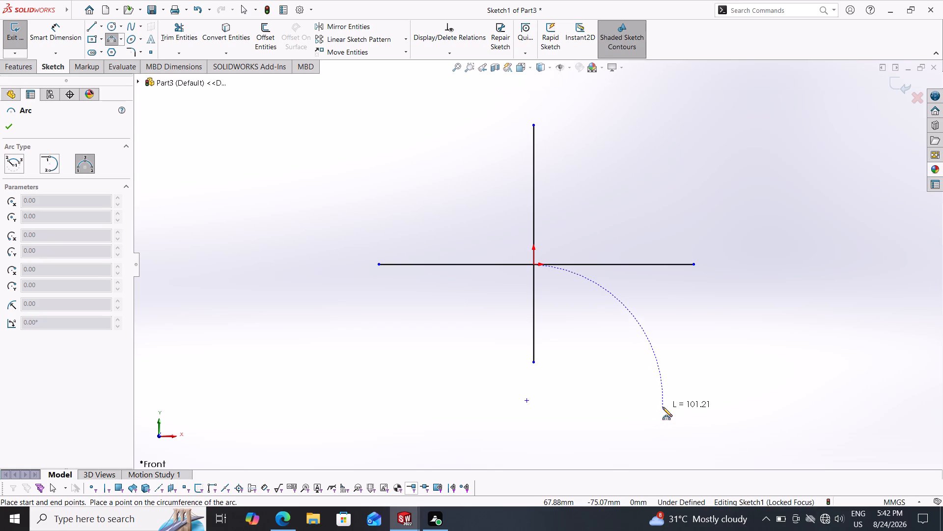
click(655, 394)
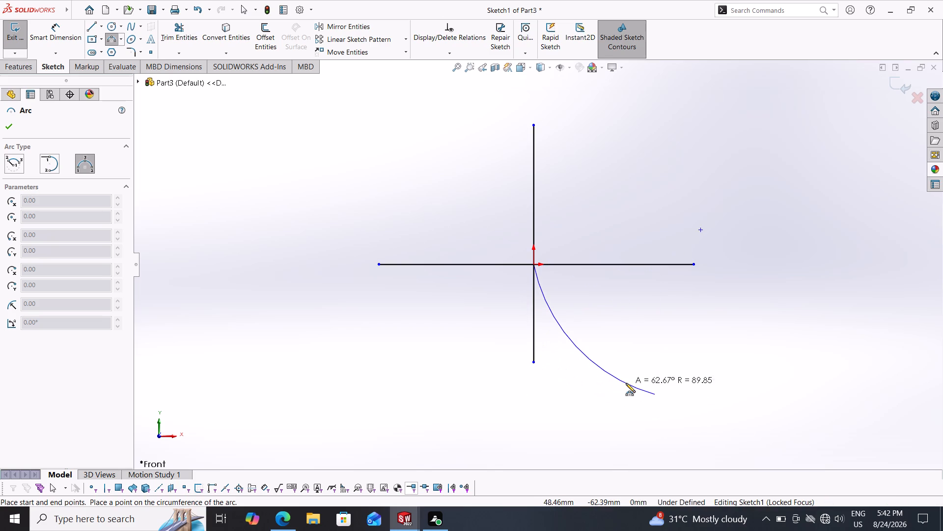
click(629, 379)
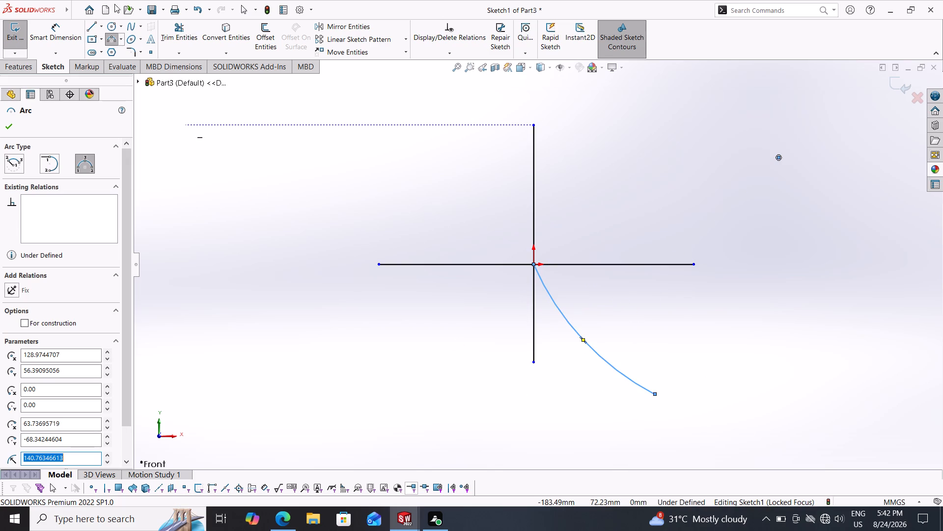
Dimension the arc's radius and set it to 225 mm.
click(53, 29)
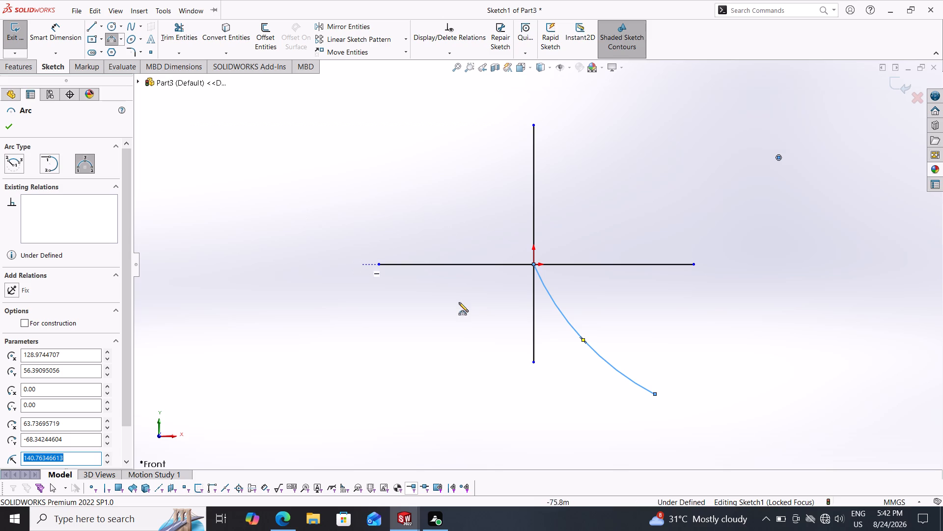
click(55, 29)
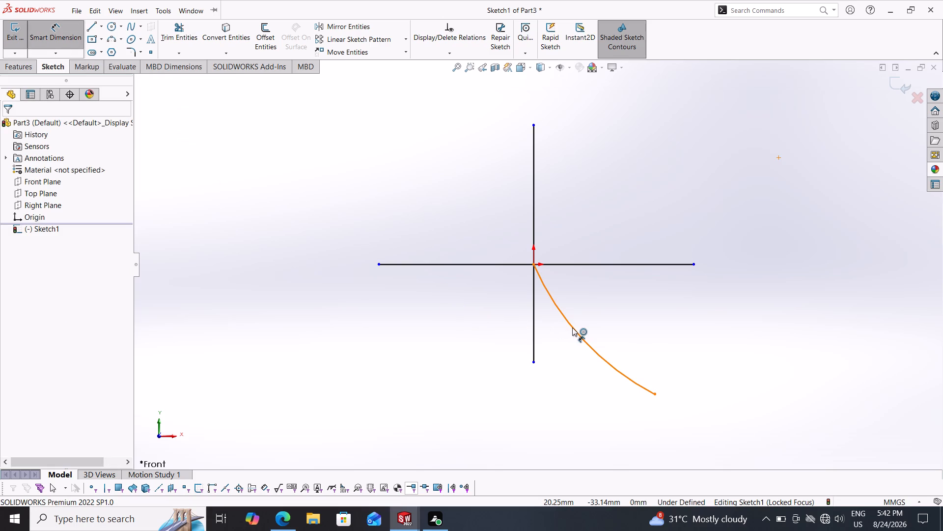
click(572, 327)
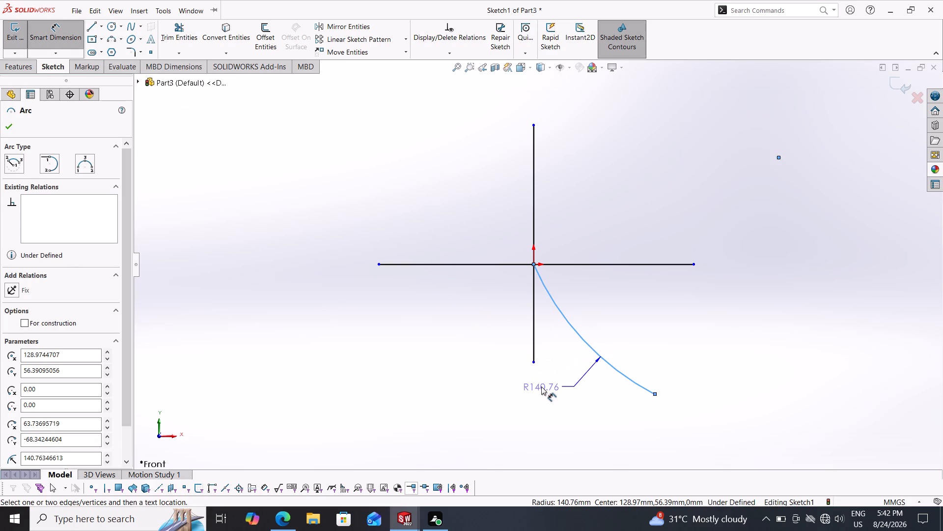
click(541, 386)
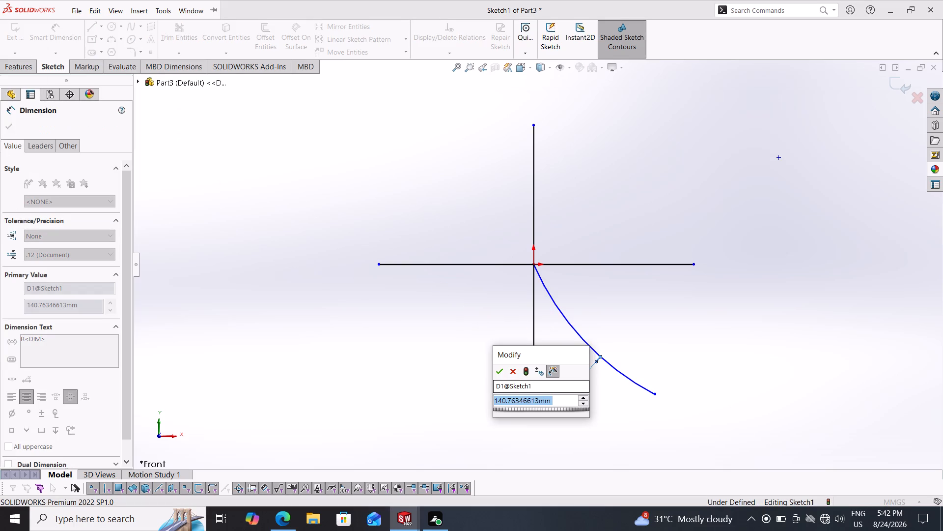
text(225)
key(Return)
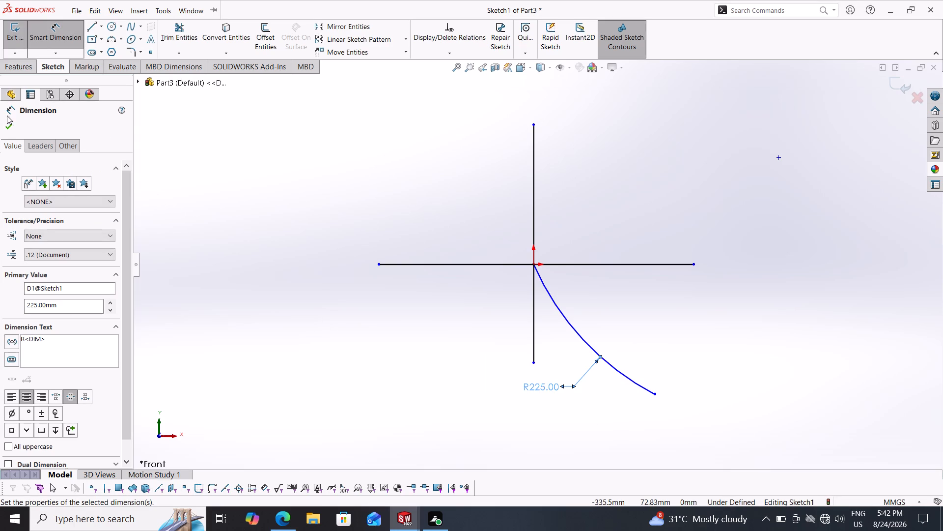
click(9, 124)
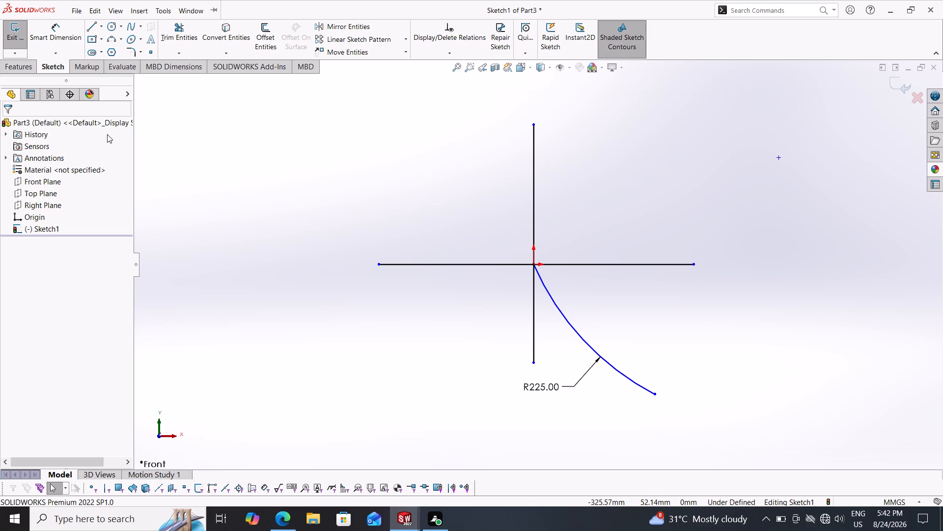
Draw a line about 81 mm long from the arc's lower end, sloping upward away from the vertical line.
click(92, 23)
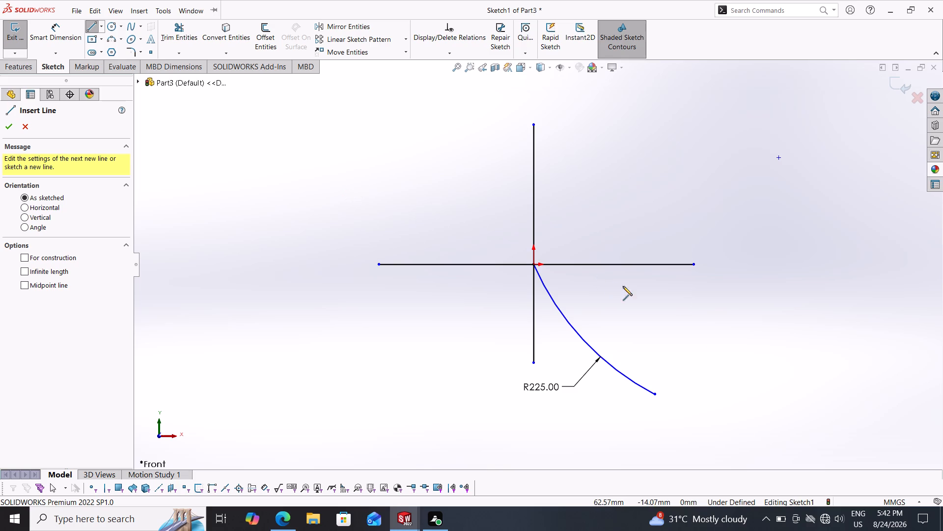
click(656, 393)
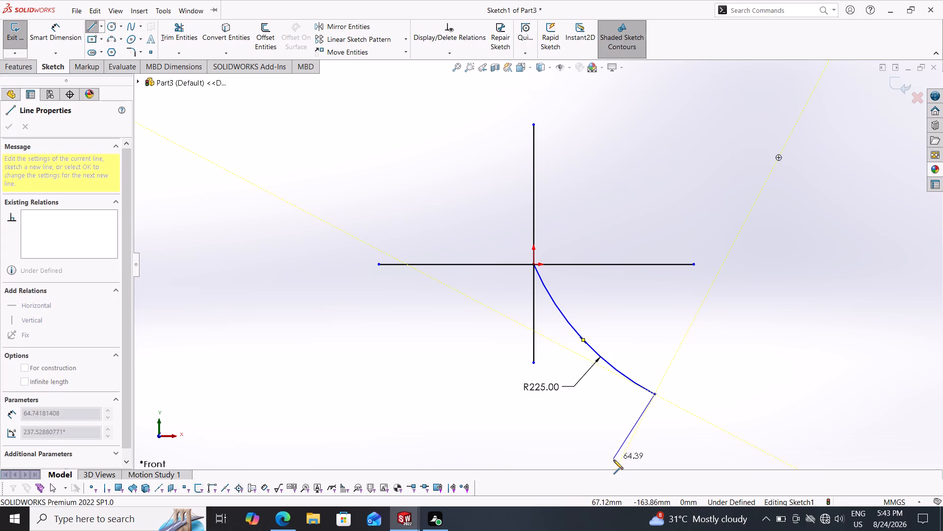
click(700, 310)
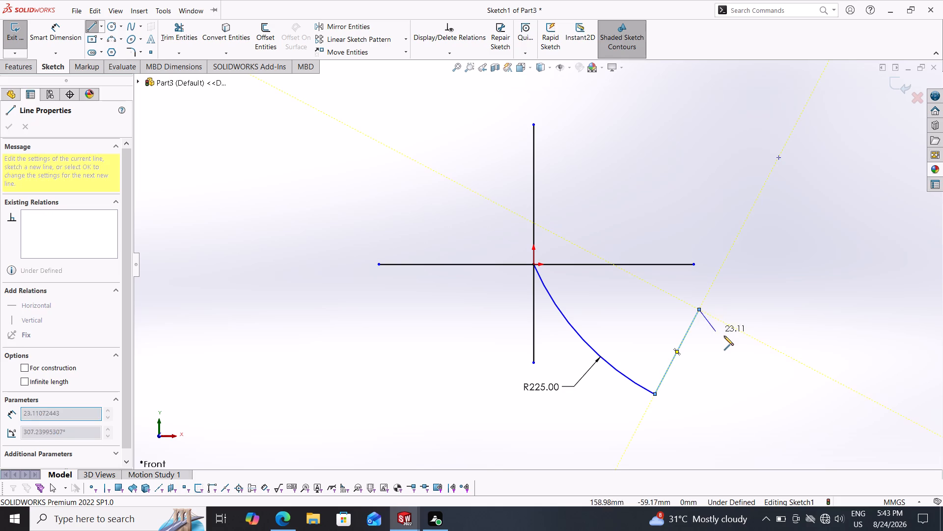
double_click(724, 336)
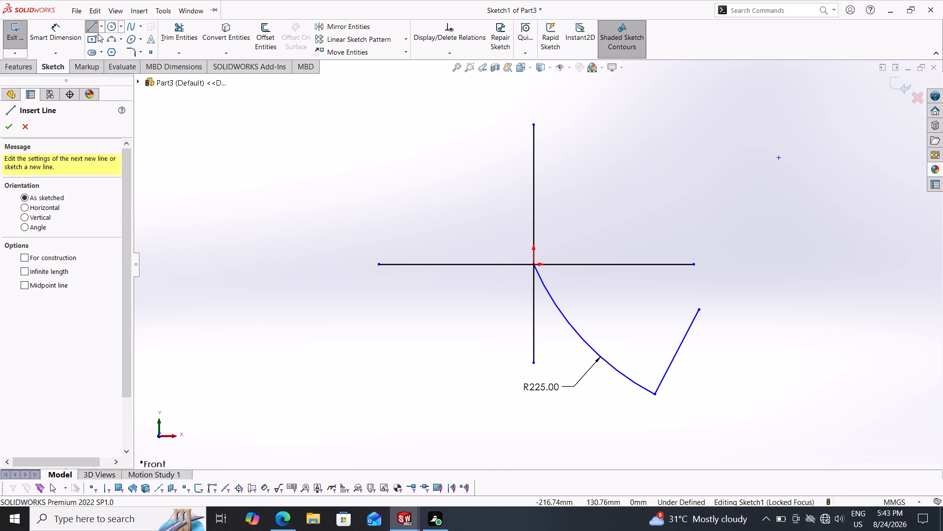
Dimension the angle between the horizontal line and the sloping line and set it to 45°.
click(54, 25)
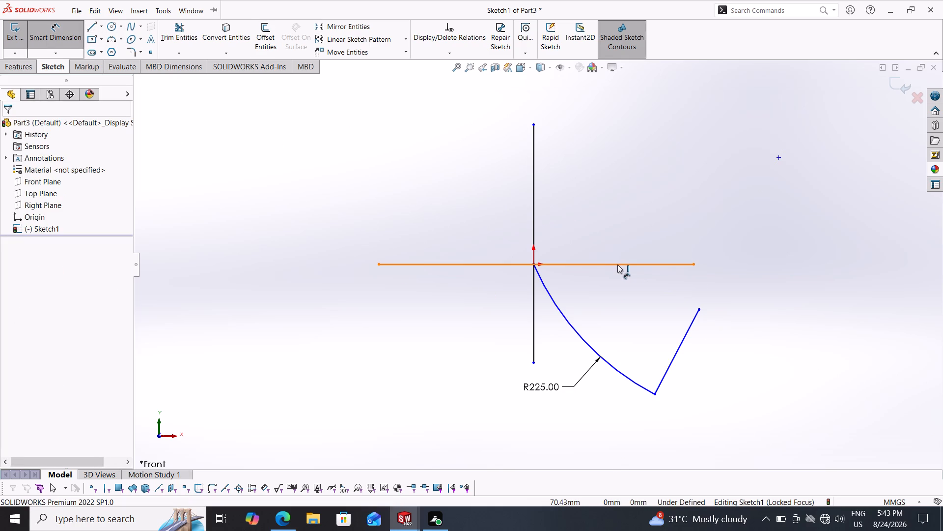
drag(617, 264, 686, 326)
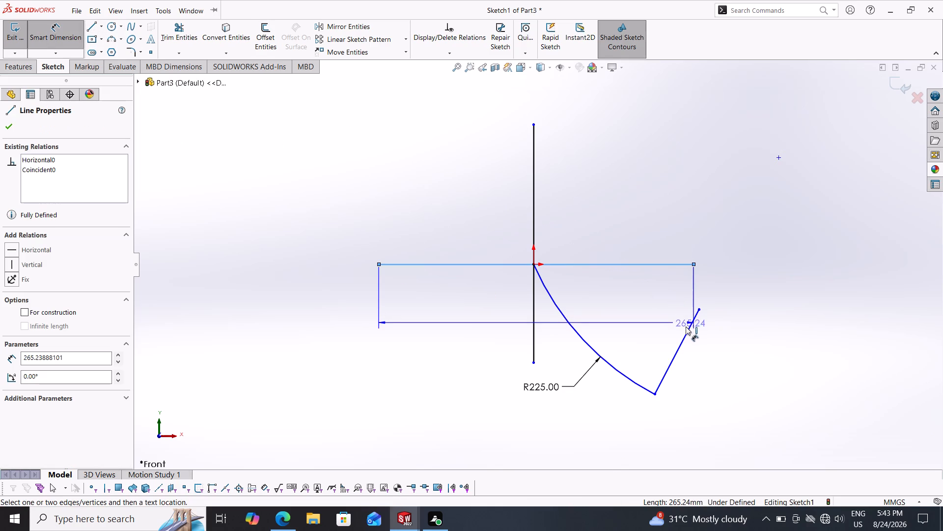
drag(686, 326, 672, 351)
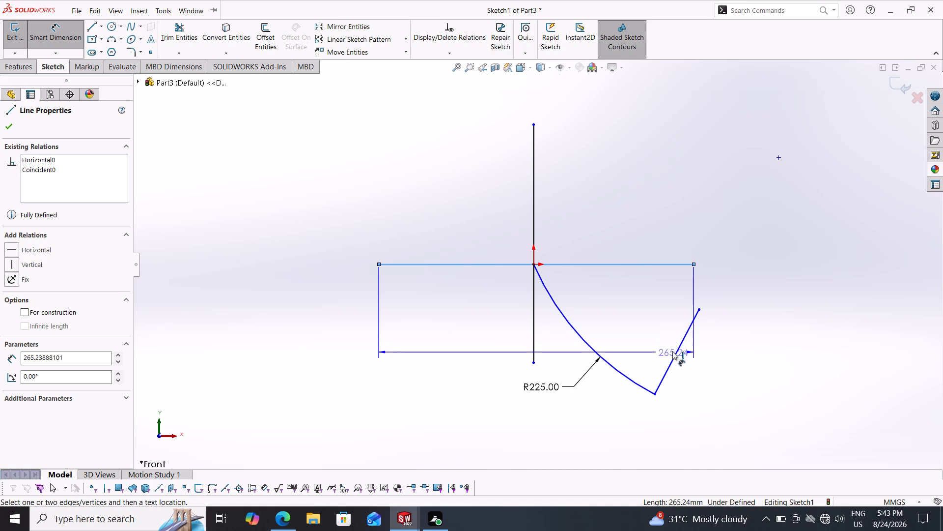
drag(672, 351, 692, 319)
ctrl+scroll(692, 319, down, 3)
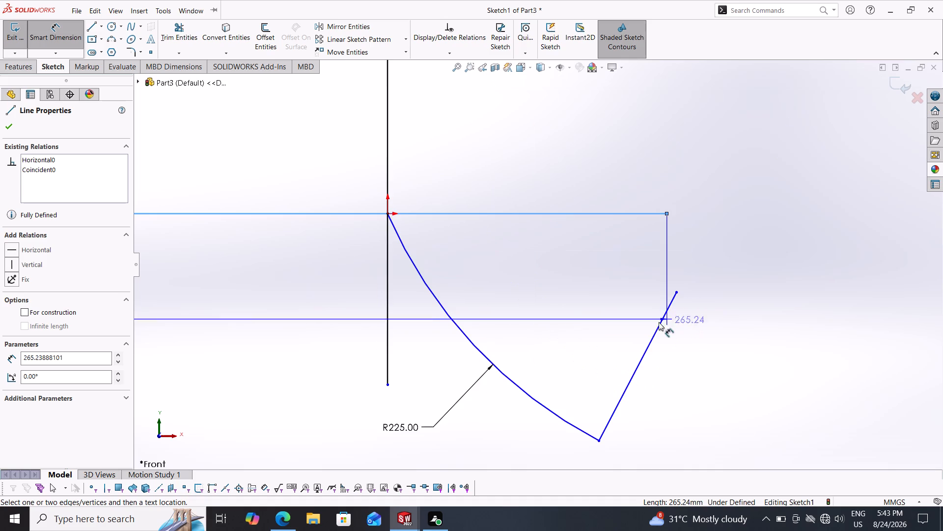
click(641, 360)
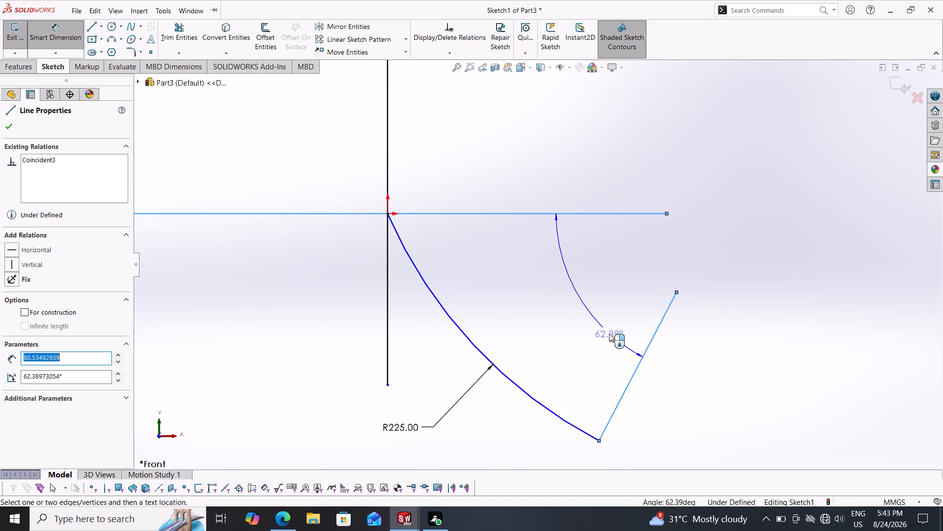
click(609, 333)
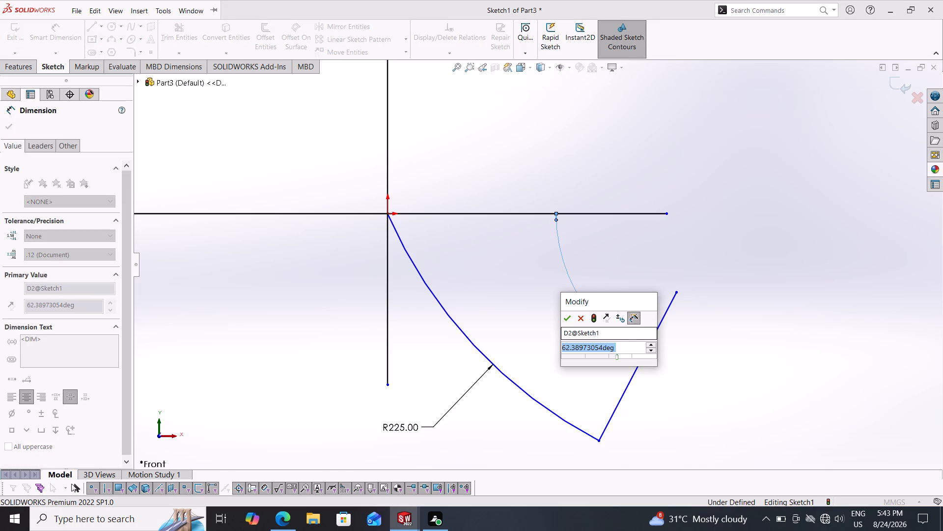
text(45)
key(Return)
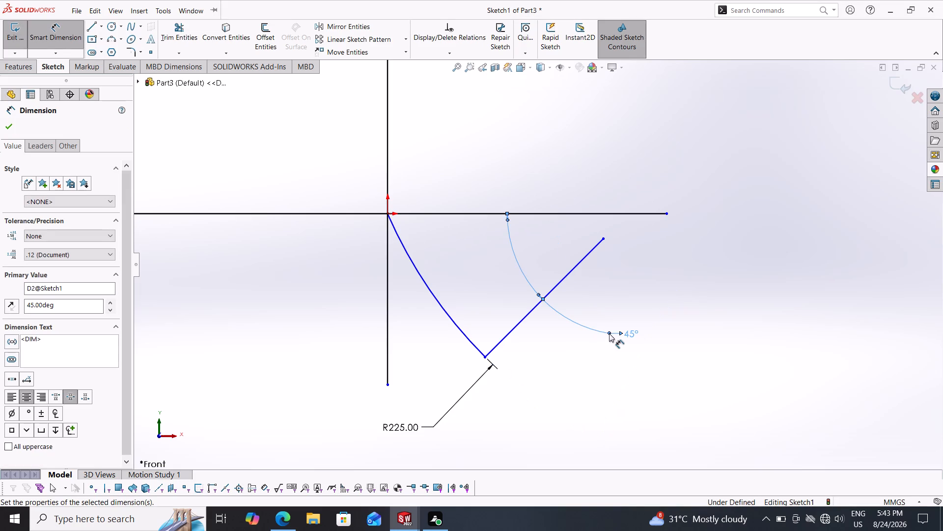
right_click(537, 296)
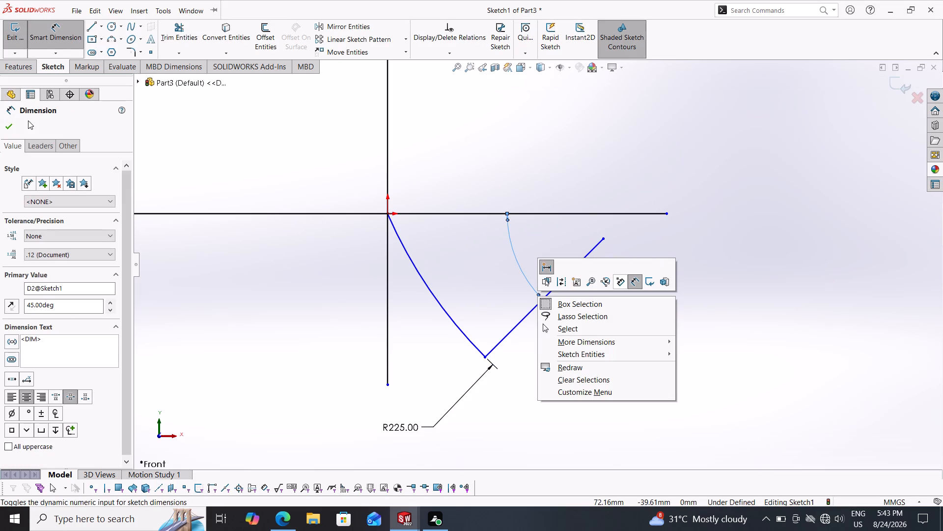
click(8, 125)
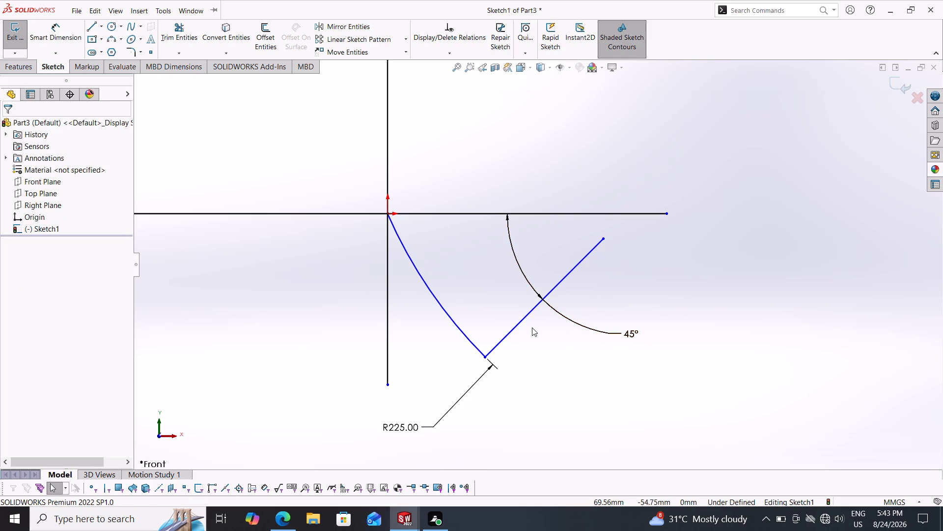
Offset the connected arc and 45° line outward by 27 mm, on the side below them.
ctrl+scroll(532, 327, down, 4)
ctrl+scroll(532, 327, up, 6)
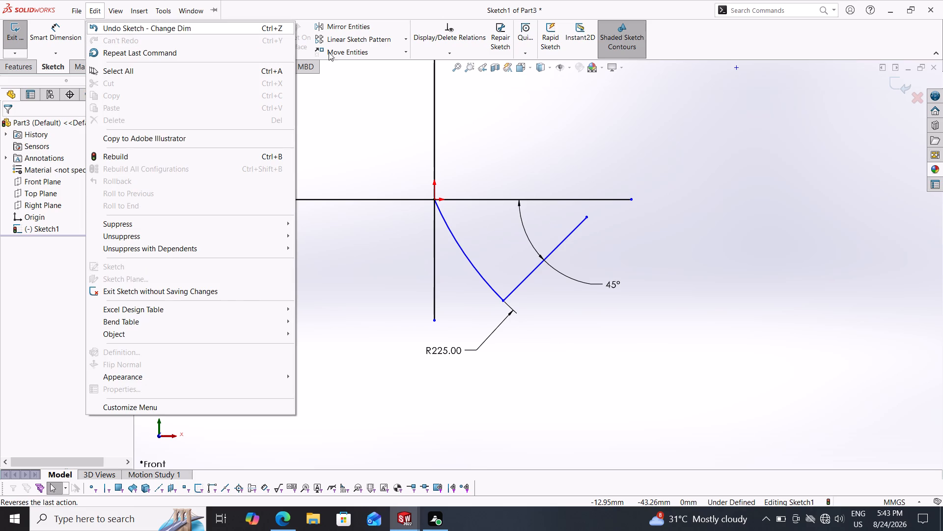
click(402, 139)
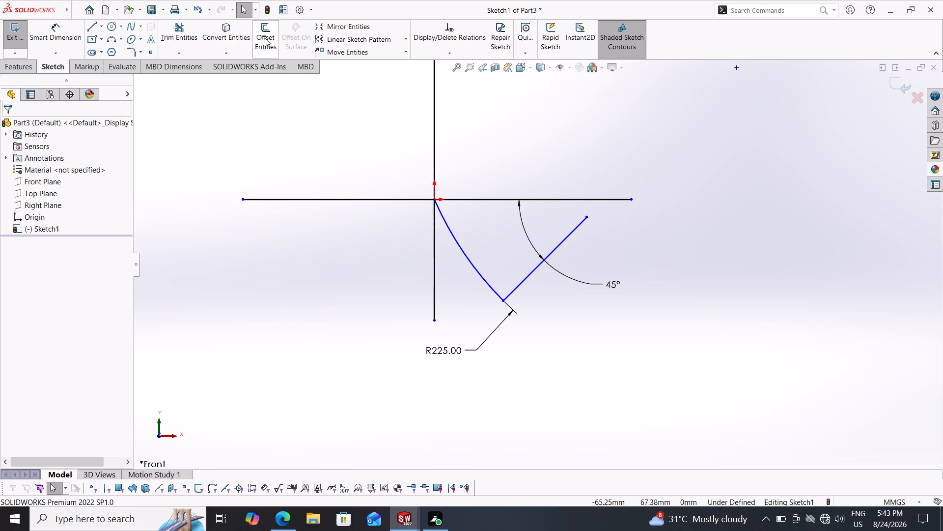
click(268, 33)
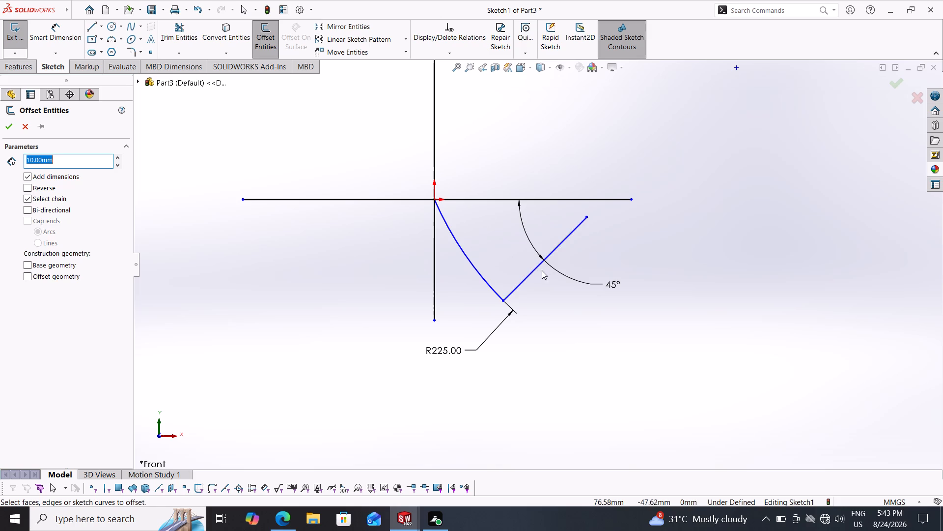
click(533, 270)
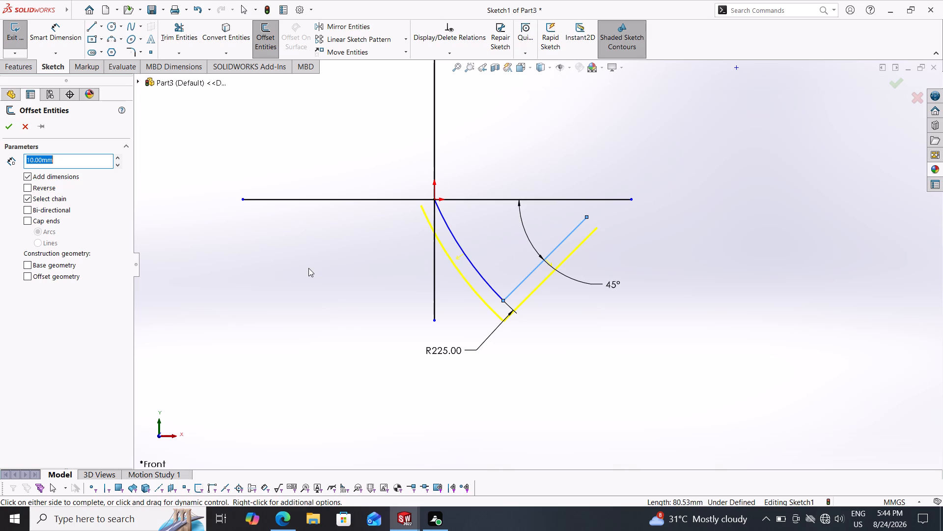
text(27)
key(Return)
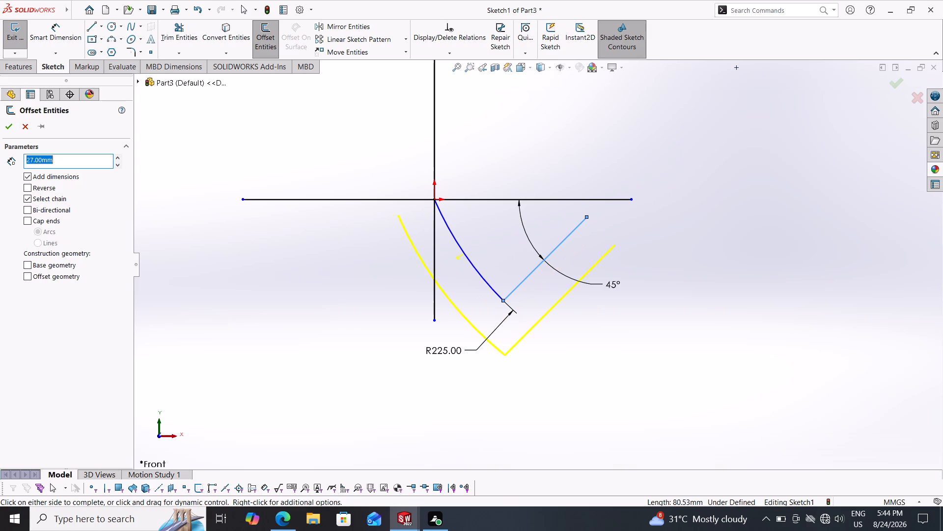
click(6, 119)
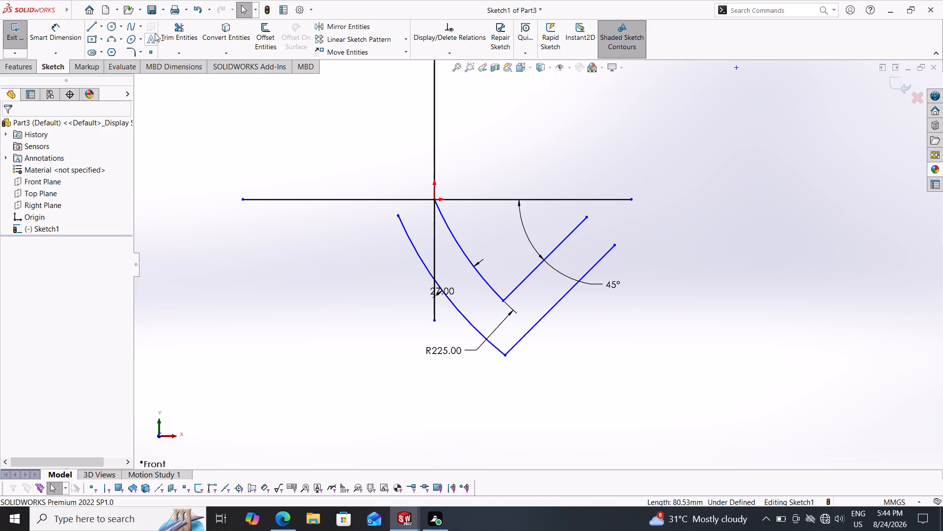
Trim away the entire offset arc with Power trim, including the portion beyond the vertical line.
click(185, 32)
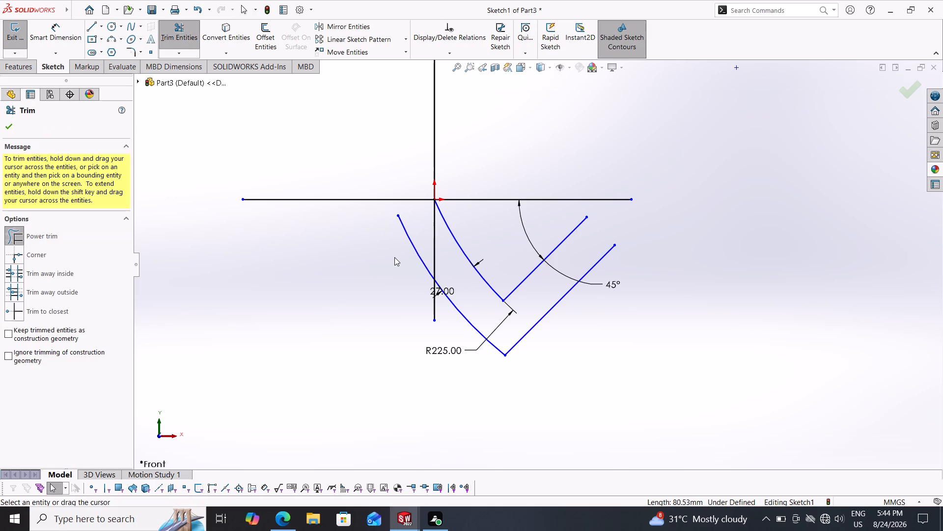
drag(410, 234, 416, 222)
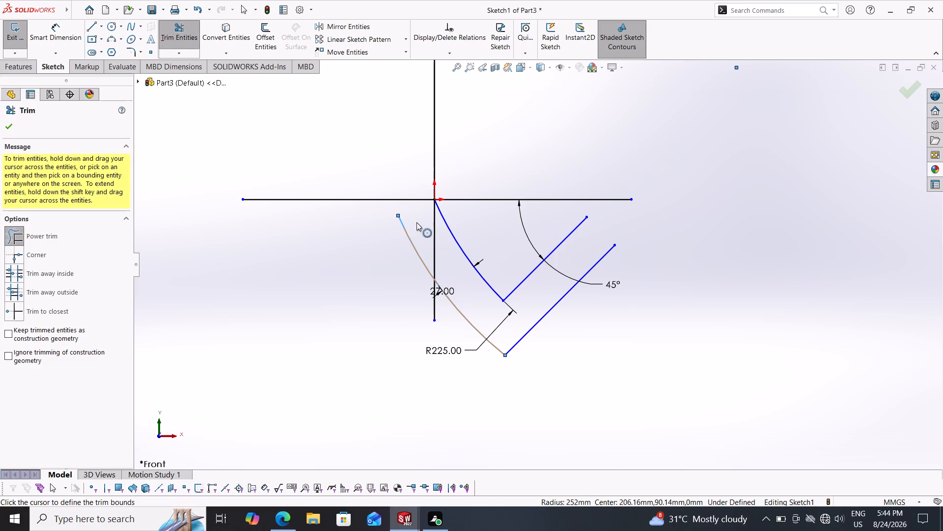
drag(416, 222, 392, 271)
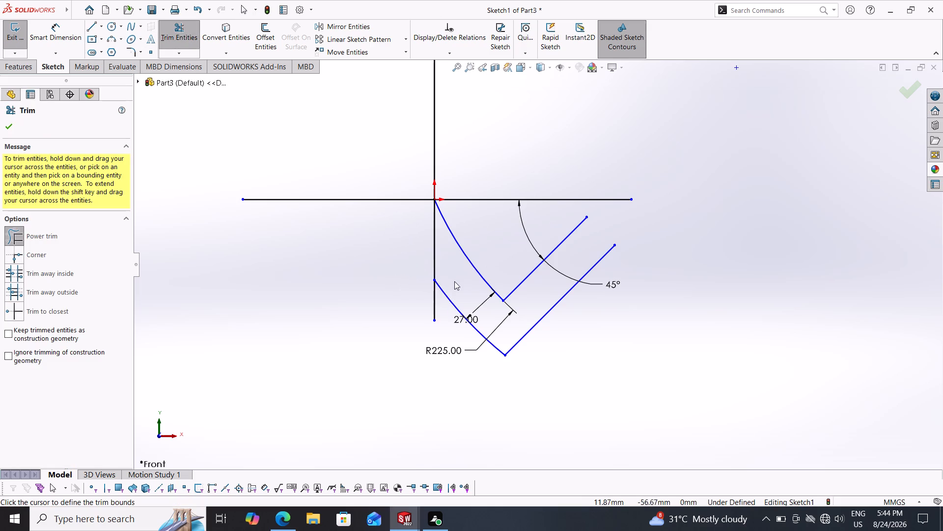
drag(462, 274, 437, 327)
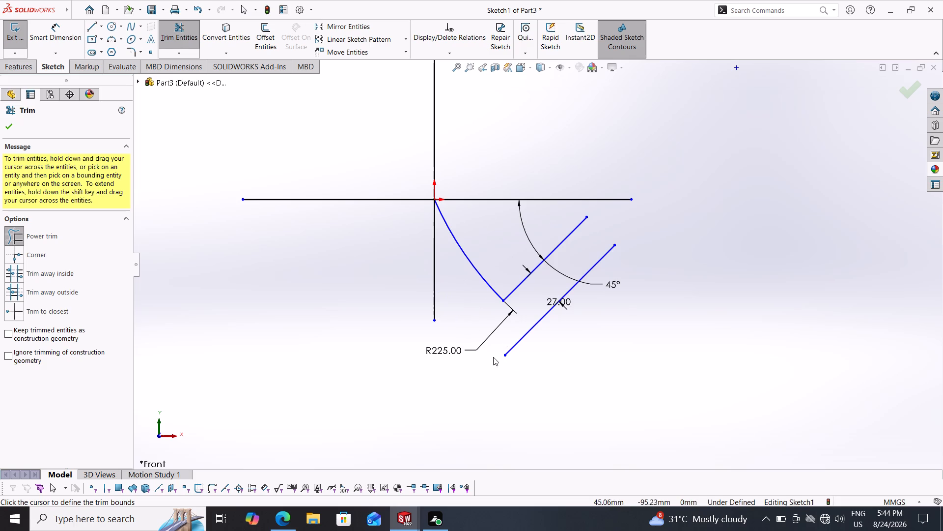
key(Escape)
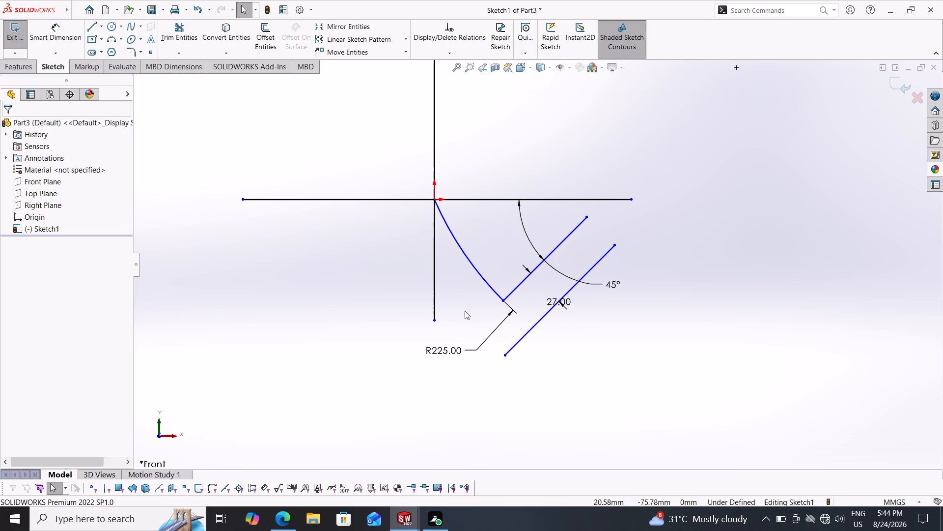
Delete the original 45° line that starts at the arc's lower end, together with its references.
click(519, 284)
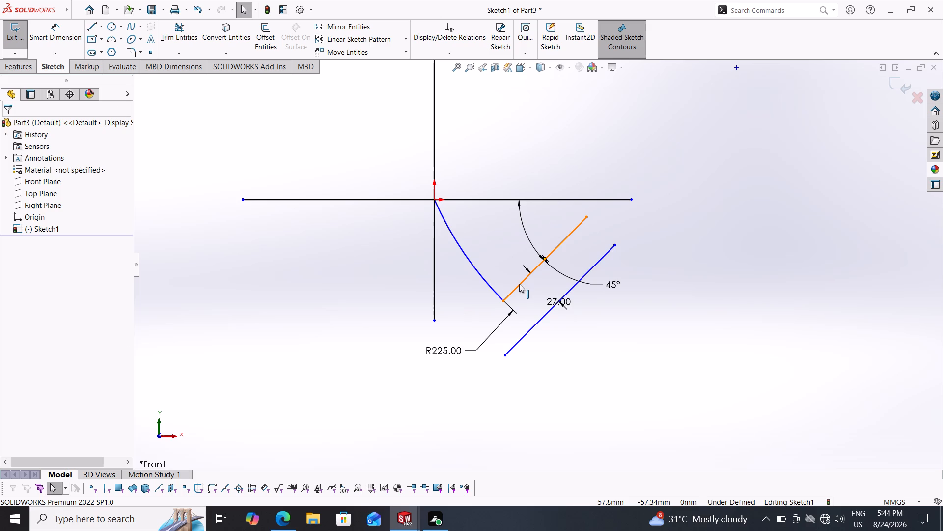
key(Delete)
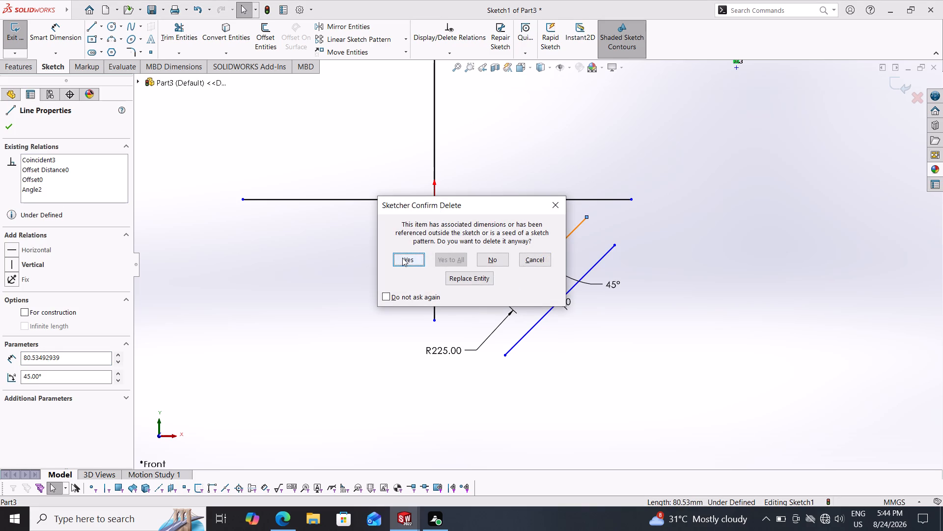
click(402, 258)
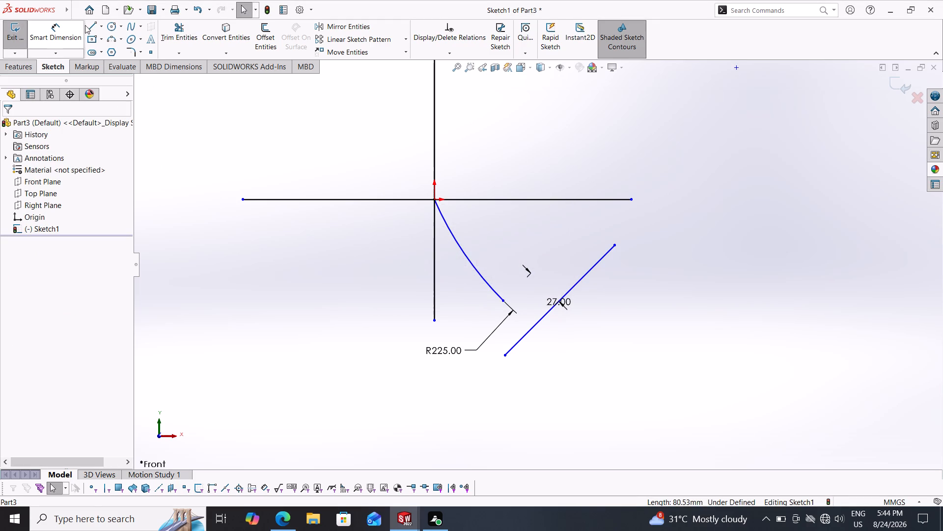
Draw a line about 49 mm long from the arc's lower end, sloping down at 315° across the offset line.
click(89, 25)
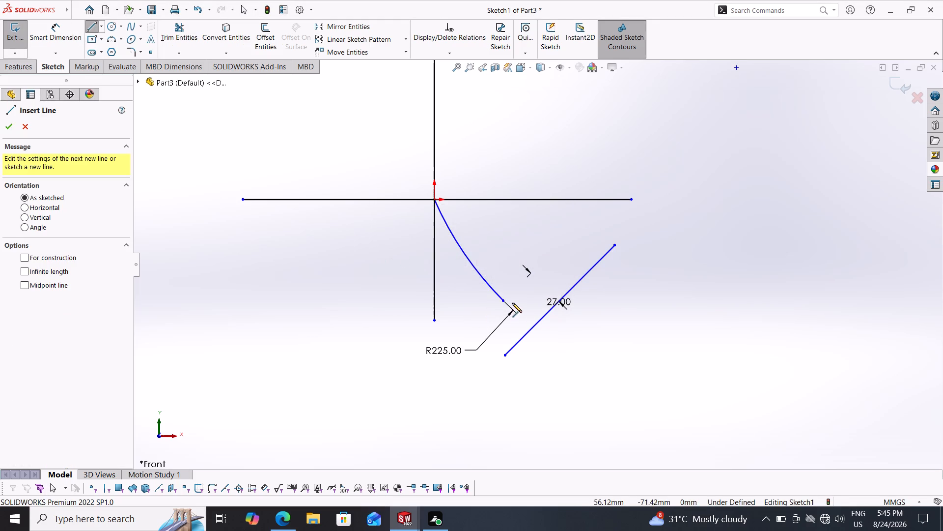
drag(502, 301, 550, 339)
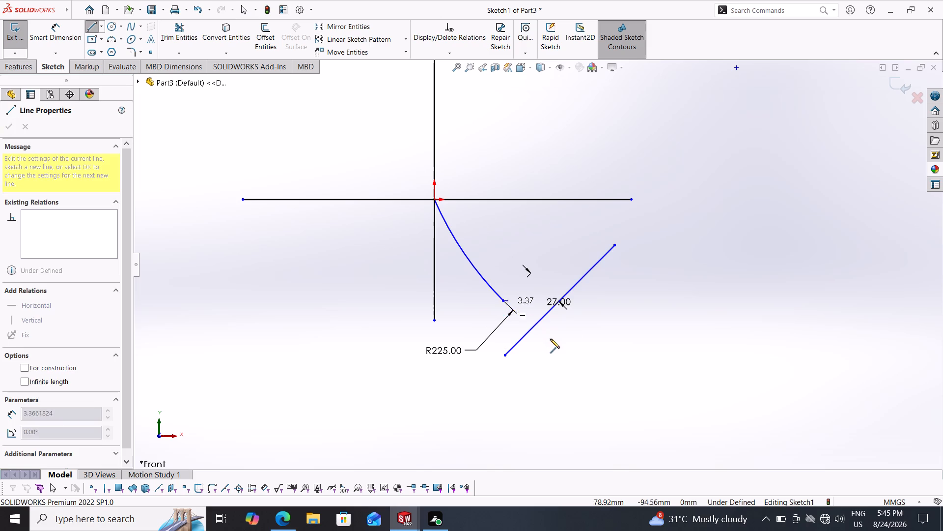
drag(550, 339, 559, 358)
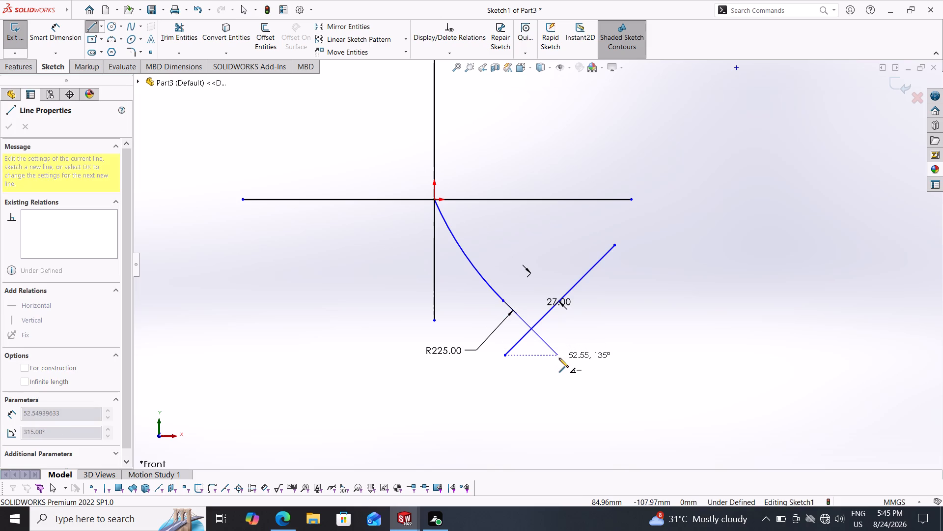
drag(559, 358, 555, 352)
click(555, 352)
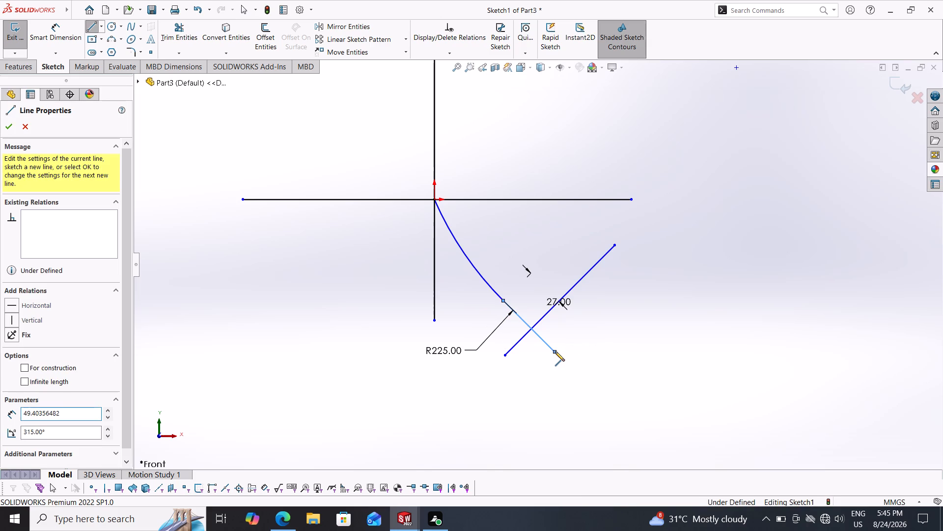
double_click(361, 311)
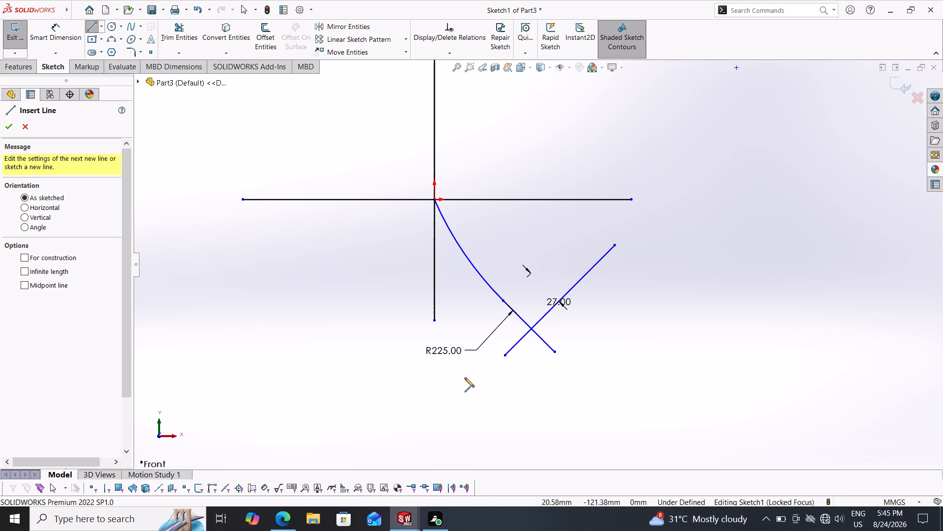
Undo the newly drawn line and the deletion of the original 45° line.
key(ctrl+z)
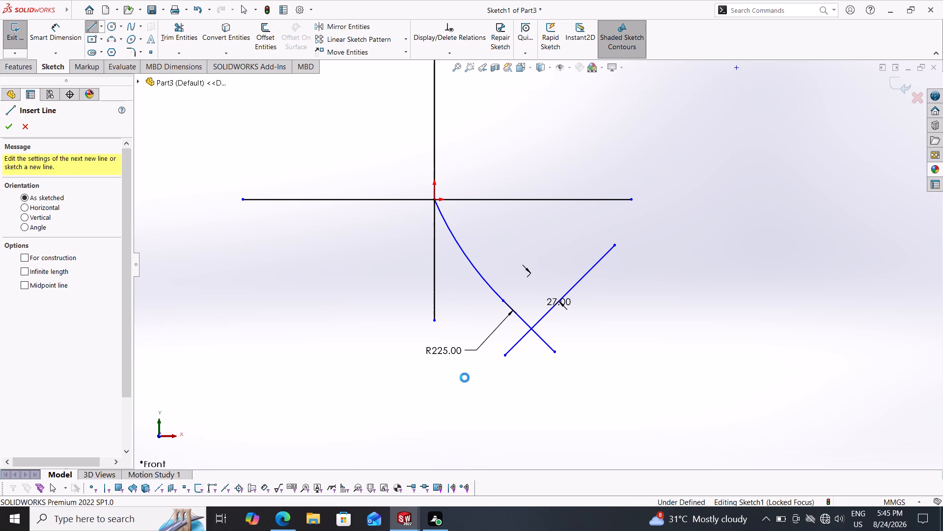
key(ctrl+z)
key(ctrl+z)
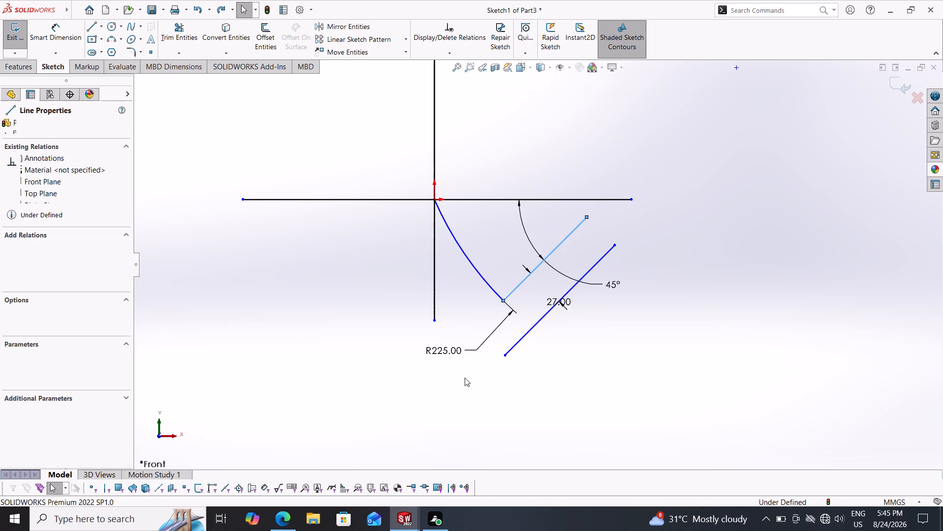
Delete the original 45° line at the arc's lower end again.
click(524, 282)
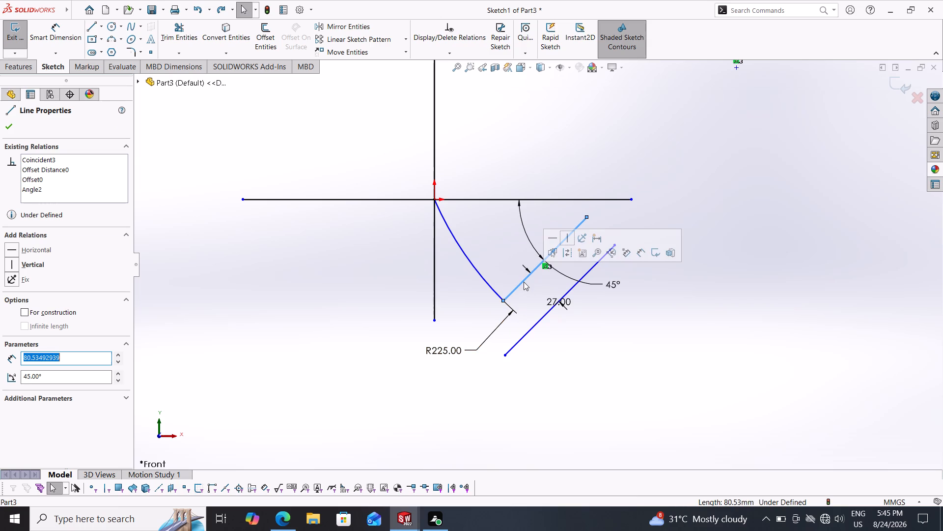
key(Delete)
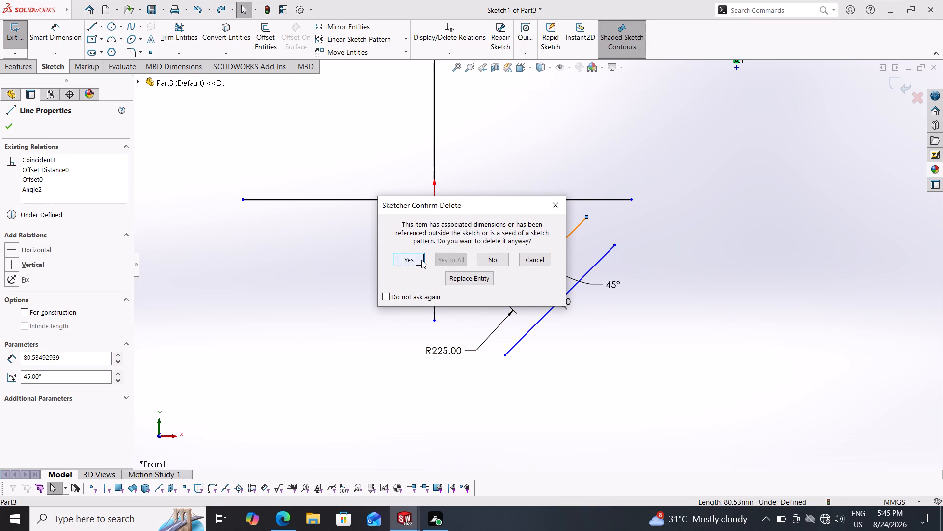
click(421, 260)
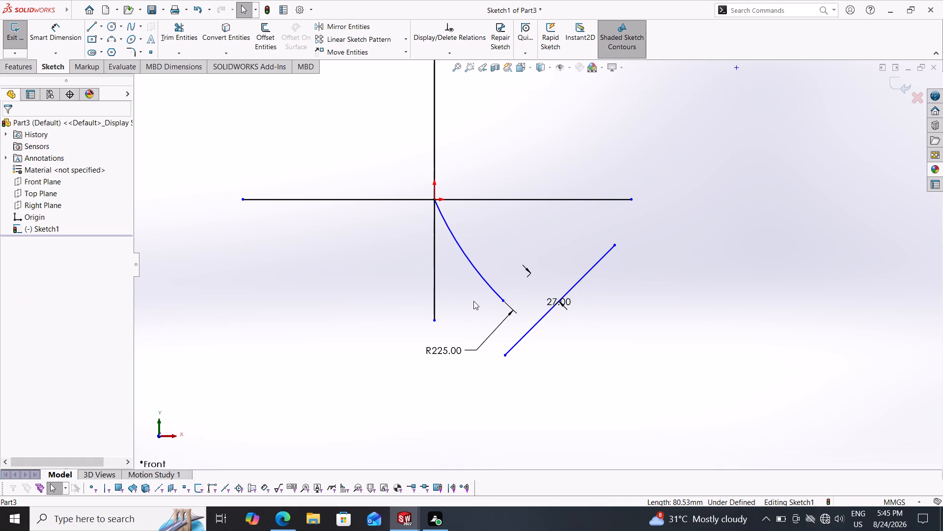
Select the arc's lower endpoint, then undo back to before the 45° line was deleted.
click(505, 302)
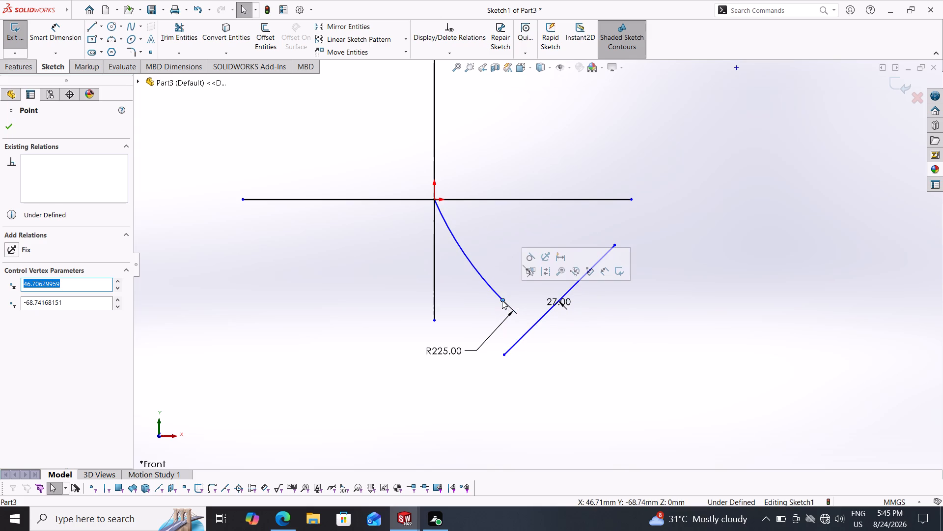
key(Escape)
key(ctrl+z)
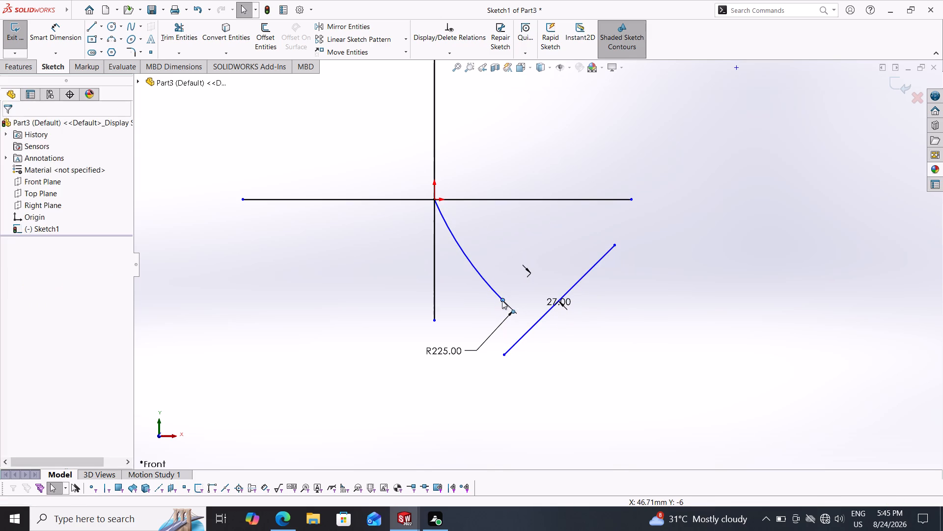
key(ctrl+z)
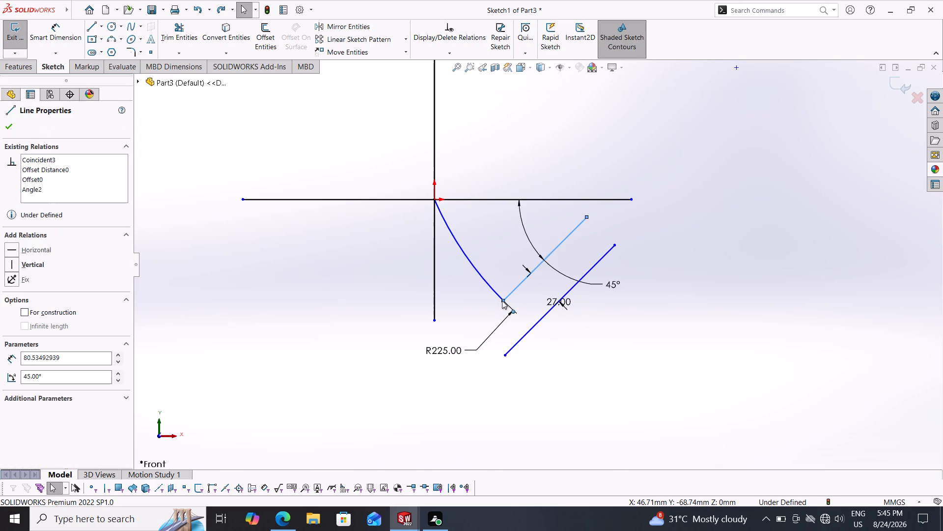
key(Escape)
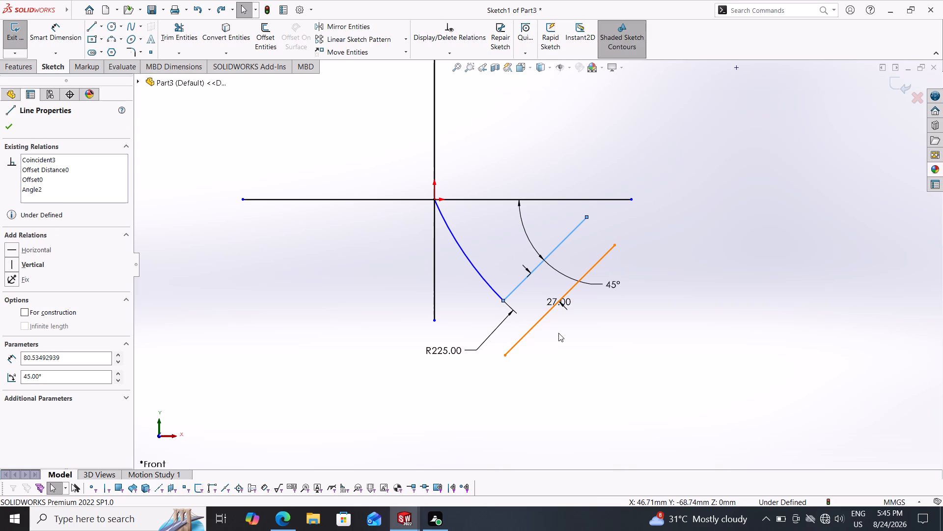
Exit the Front Plane sketch, keeping its changes.
click(900, 93)
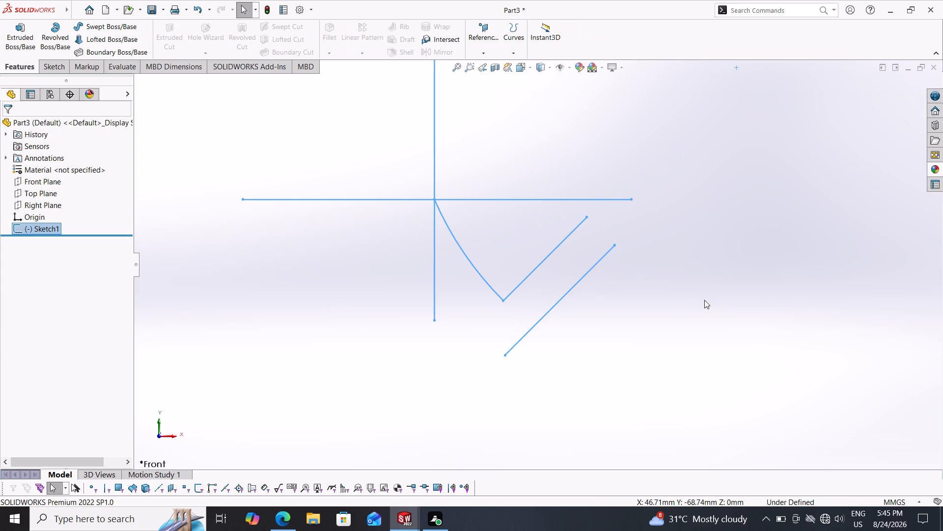
Start a new sketch on the Top Plane.
middle_drag(647, 321, 603, 239)
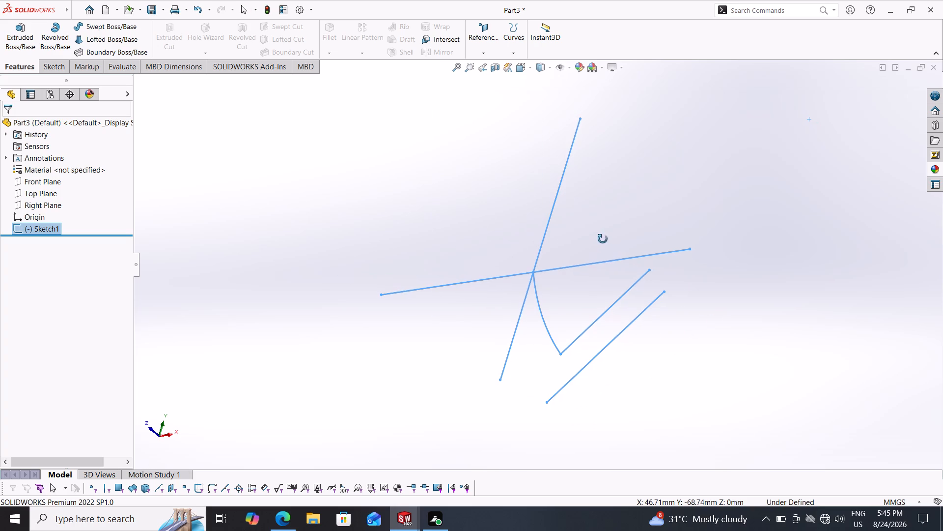
middle_drag(603, 239, 602, 239)
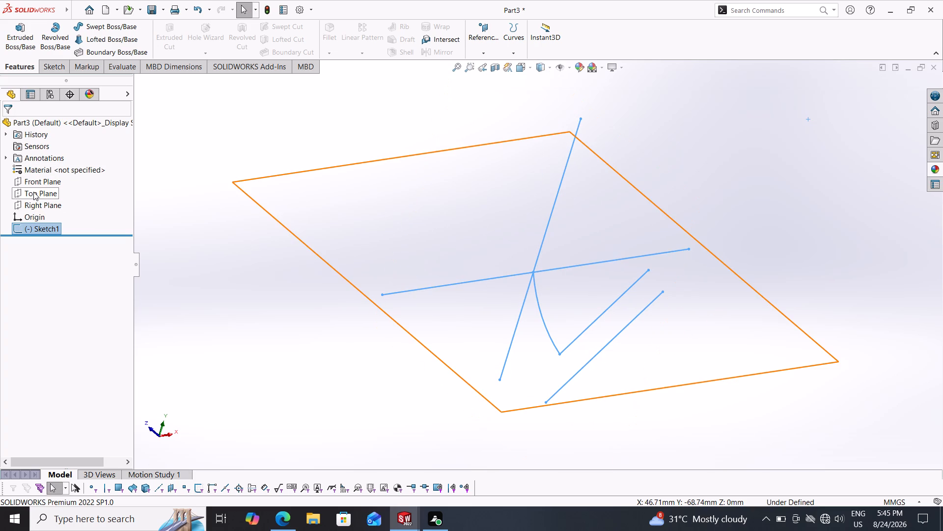
click(33, 192)
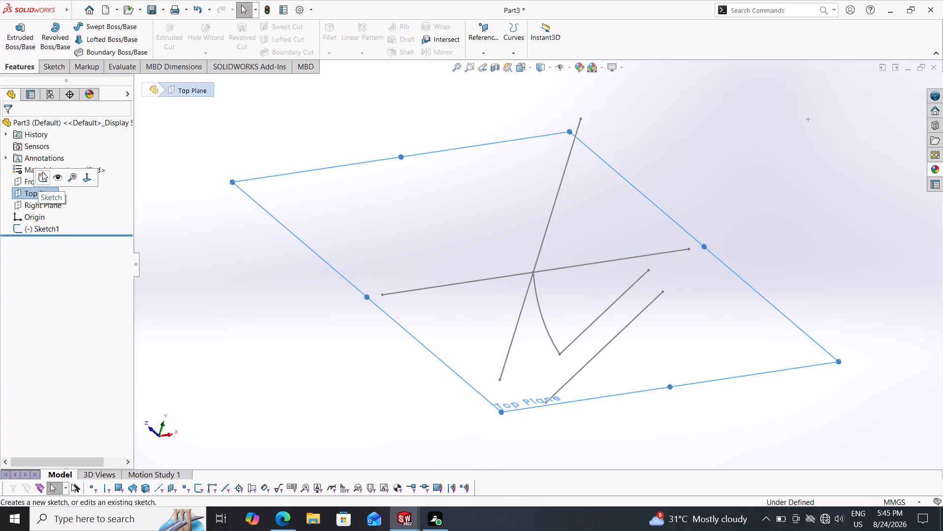
click(42, 172)
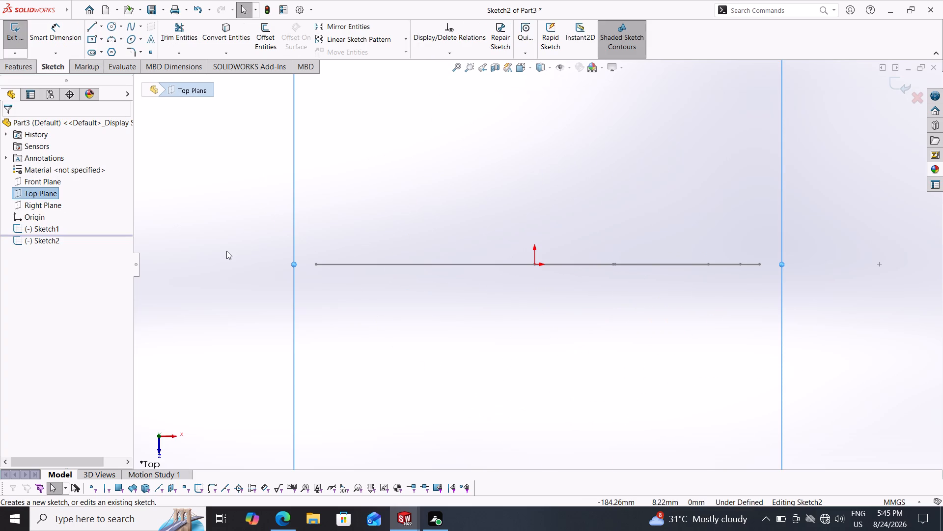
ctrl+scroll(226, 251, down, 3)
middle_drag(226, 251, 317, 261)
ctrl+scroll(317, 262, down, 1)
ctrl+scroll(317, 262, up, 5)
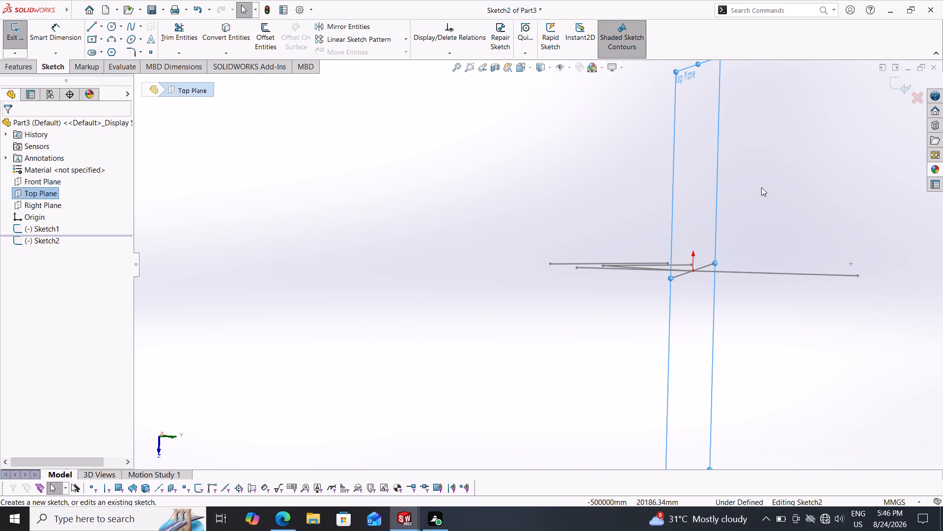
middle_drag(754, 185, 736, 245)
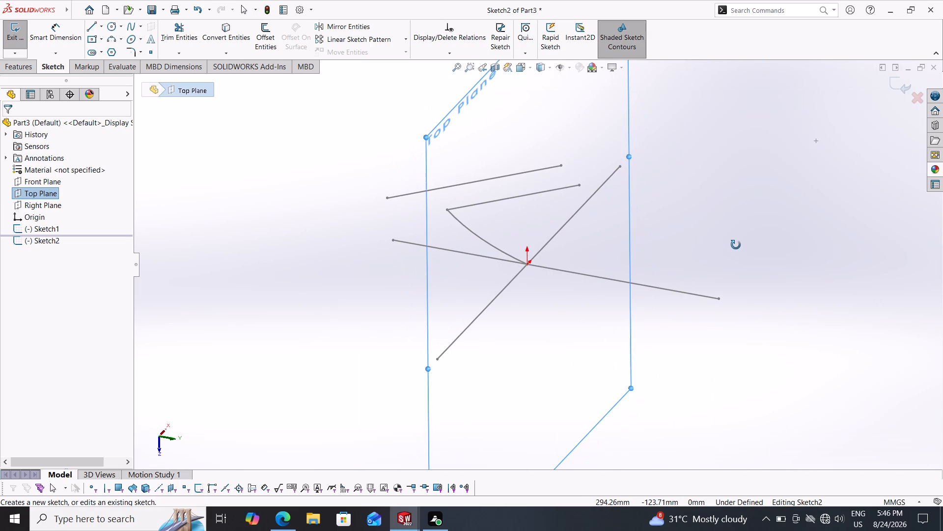
Exit the empty Top Plane sketch without drawing anything in it.
middle_drag(736, 245, 740, 247)
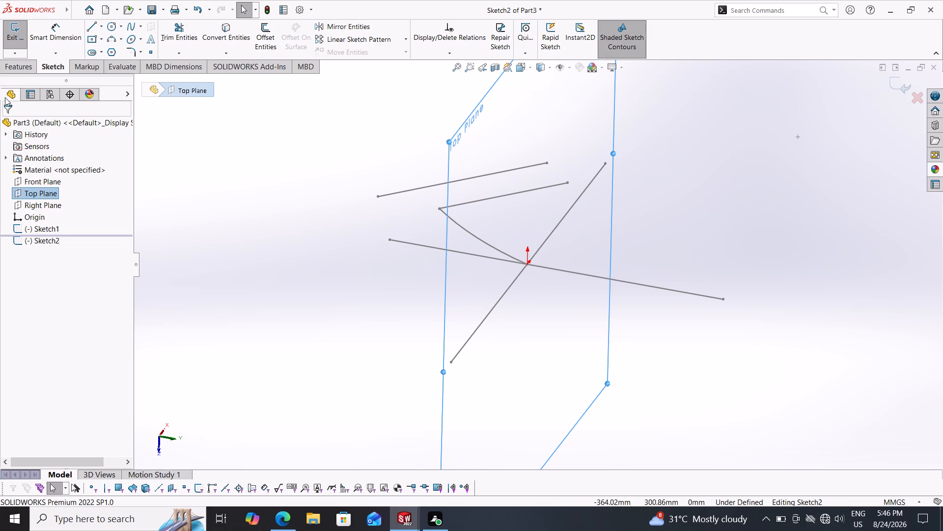
click(20, 66)
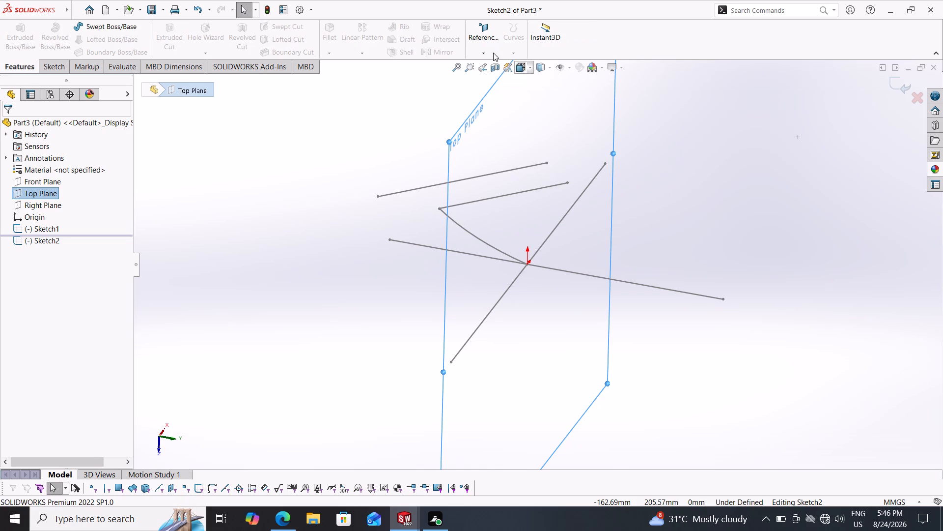
click(486, 55)
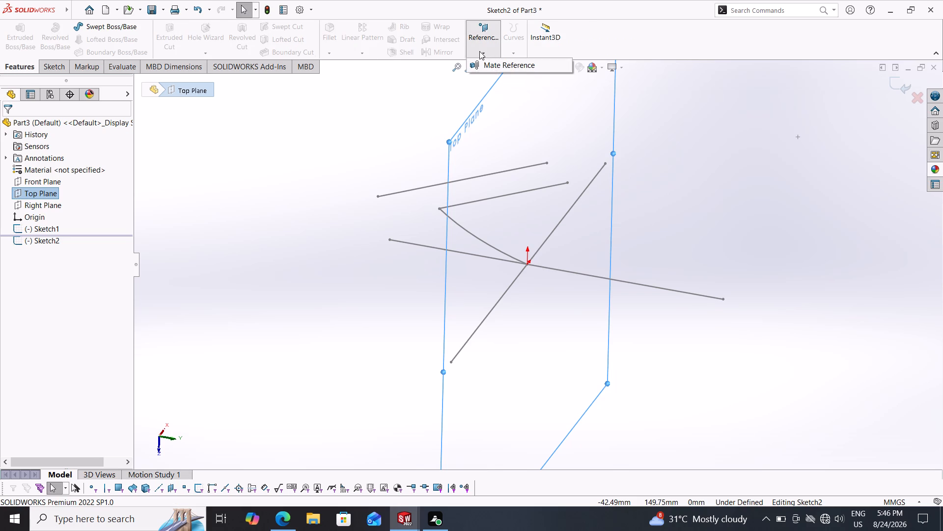
click(901, 85)
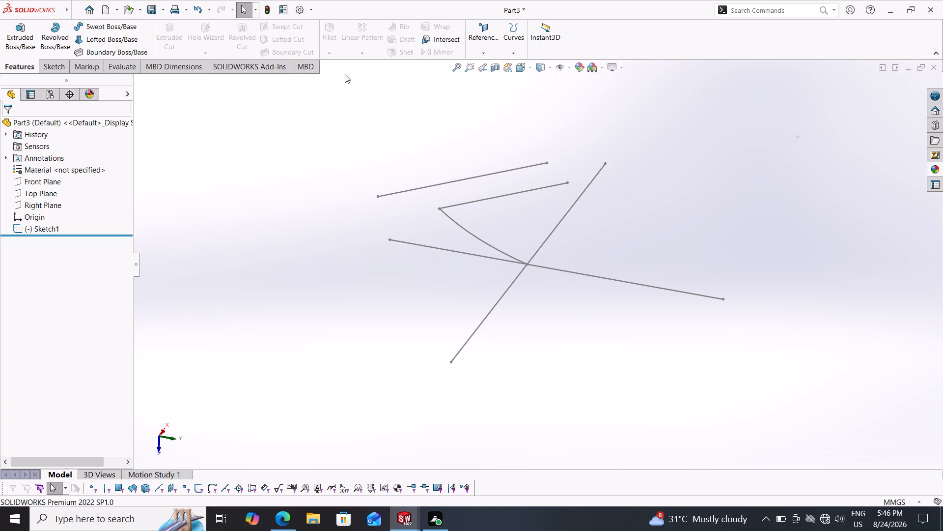
Start a new reference plane using the Top Plane as its first reference.
click(485, 54)
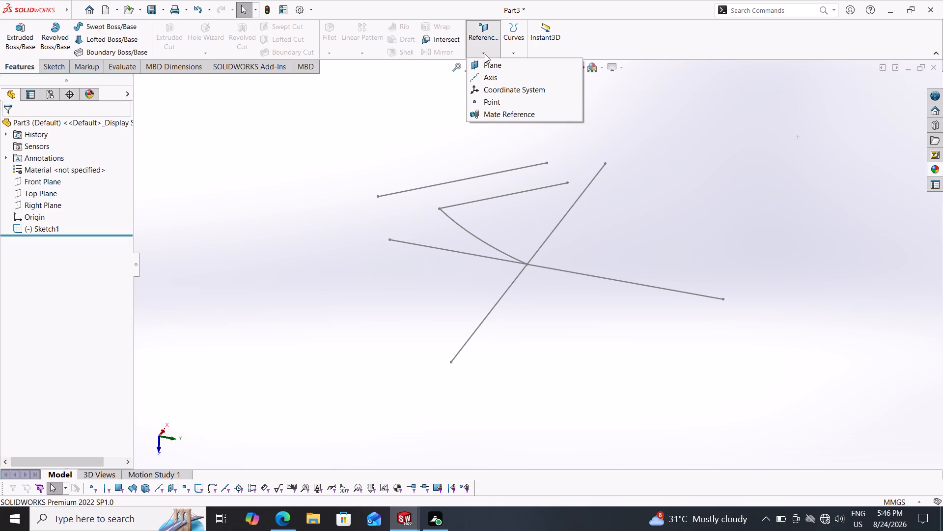
click(489, 64)
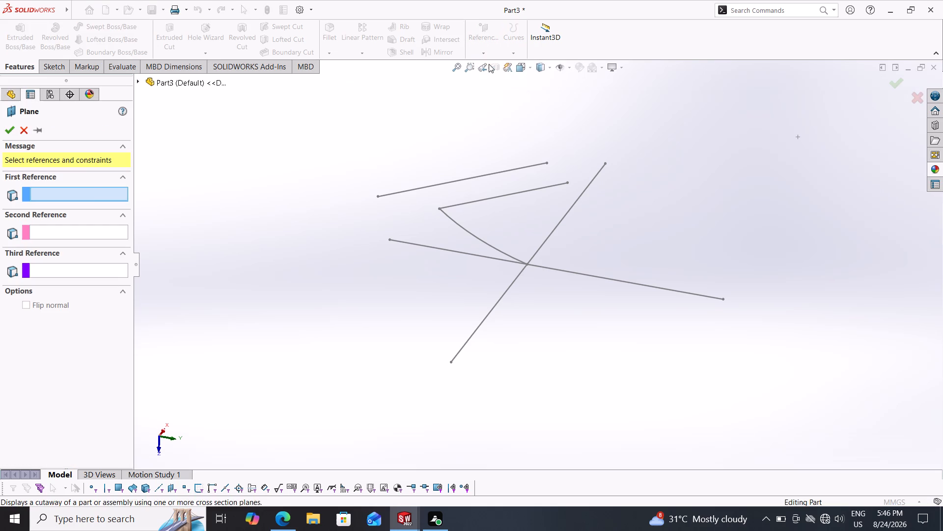
click(142, 81)
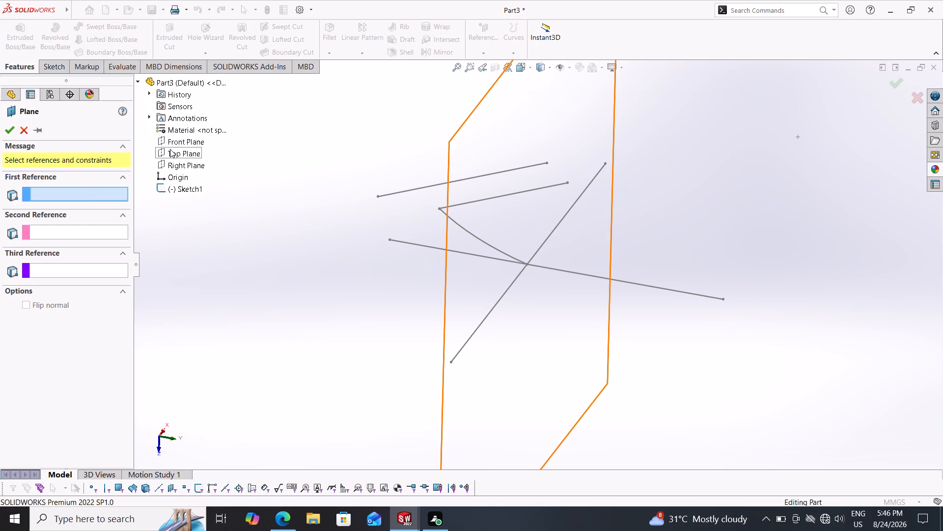
click(170, 149)
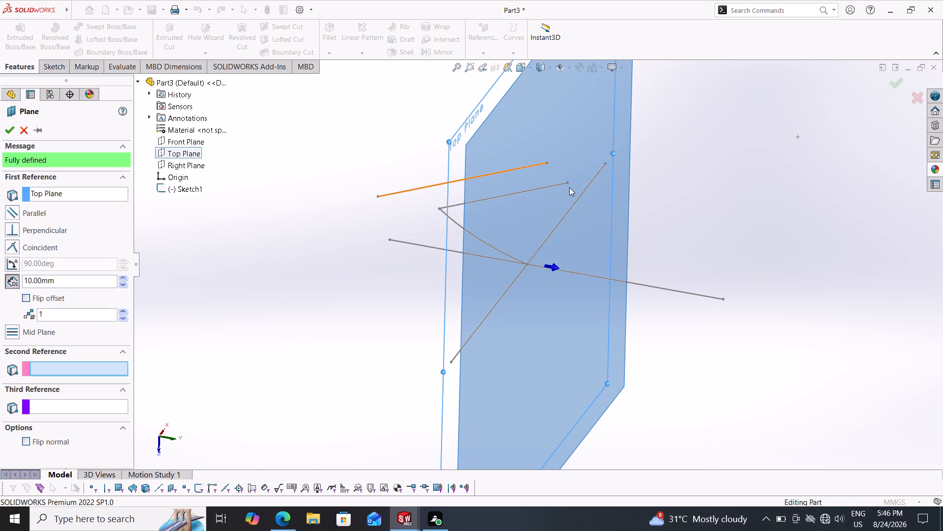
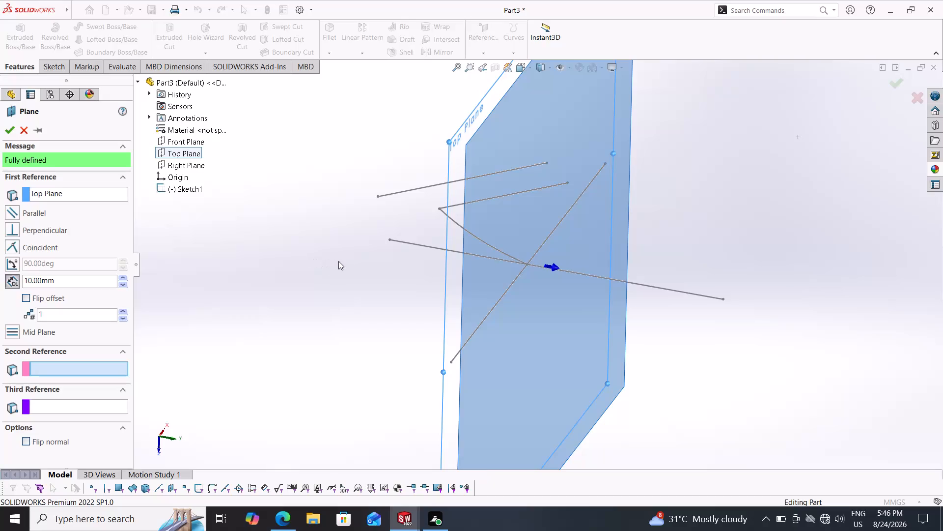
Complete the reference plane parallel to the Top Plane, passing through the arc endpoint that meets the offset-side line.
click(440, 208)
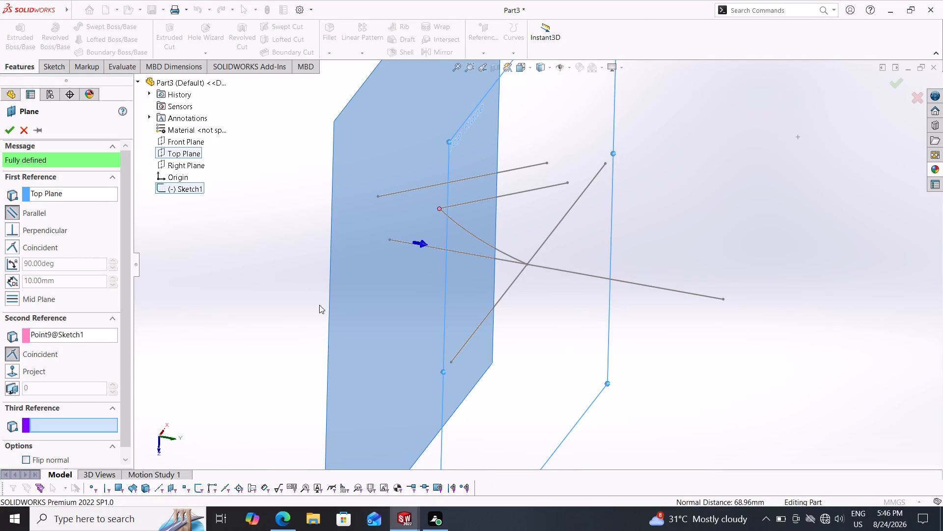
middle_drag(305, 311, 321, 323)
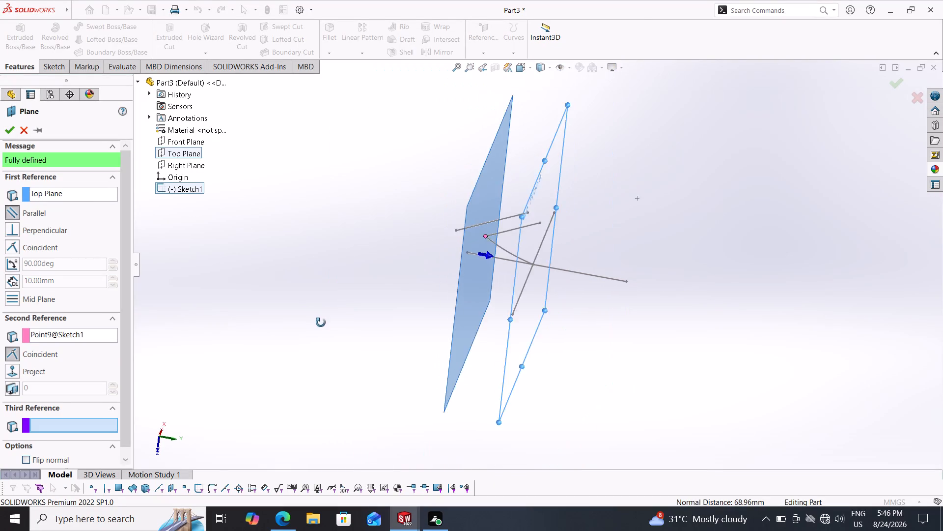
middle_drag(321, 323, 331, 352)
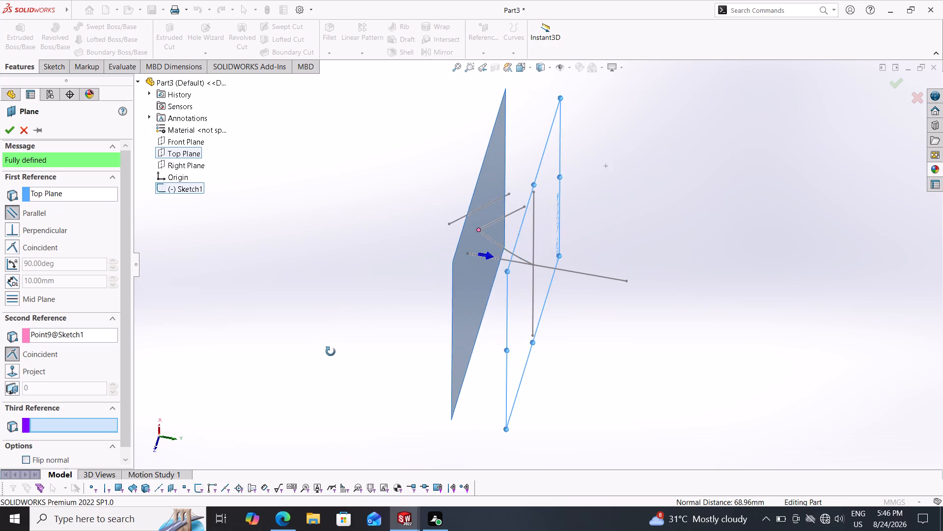
middle_drag(331, 352, 322, 351)
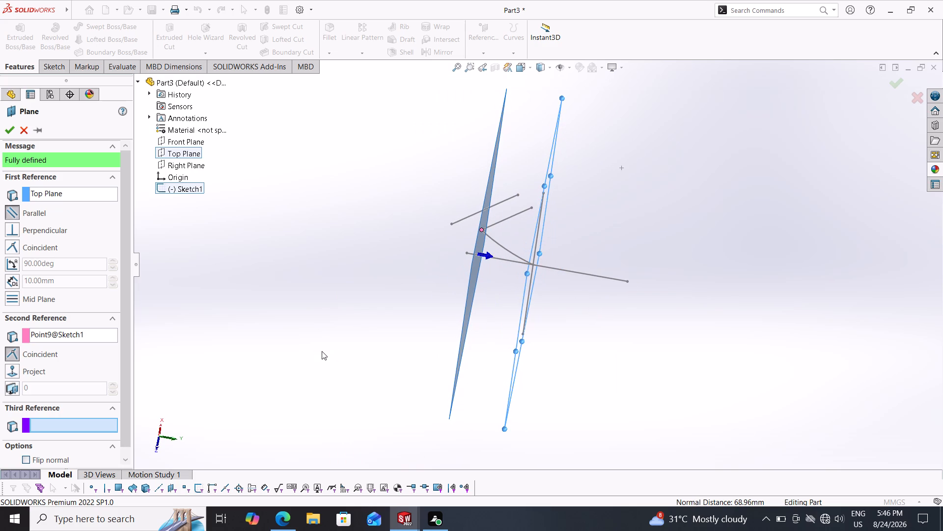
click(7, 126)
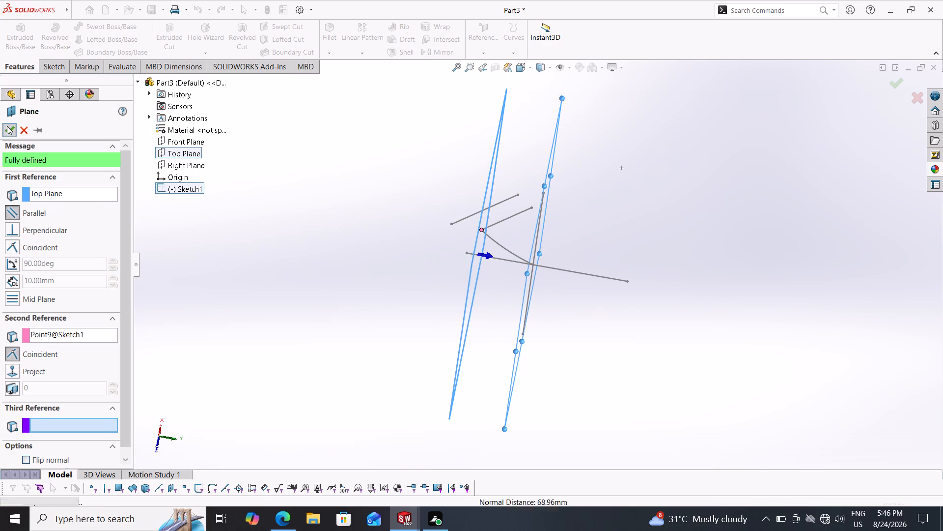
On the new reference plane, sketch a circle with a radius of about 47 mm centred on the arc's endpoint.
middle_drag(350, 223, 359, 227)
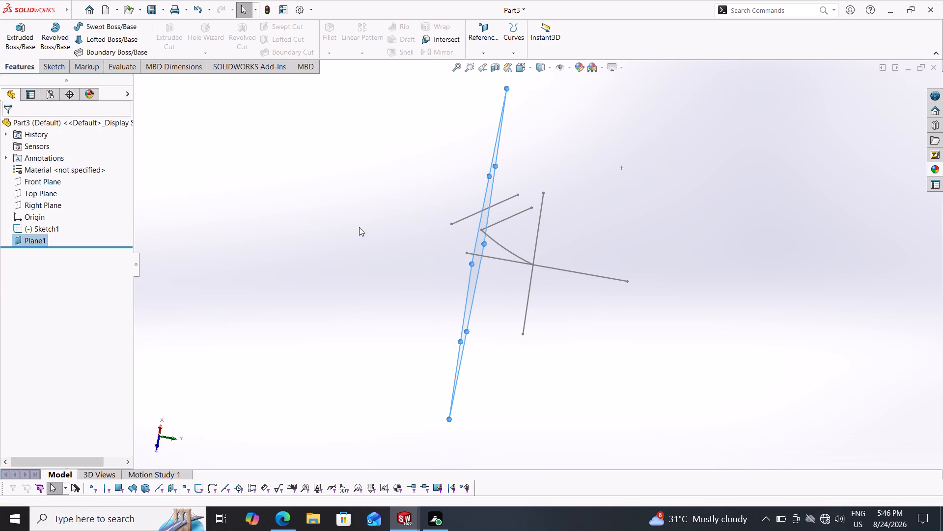
middle_drag(359, 227, 417, 263)
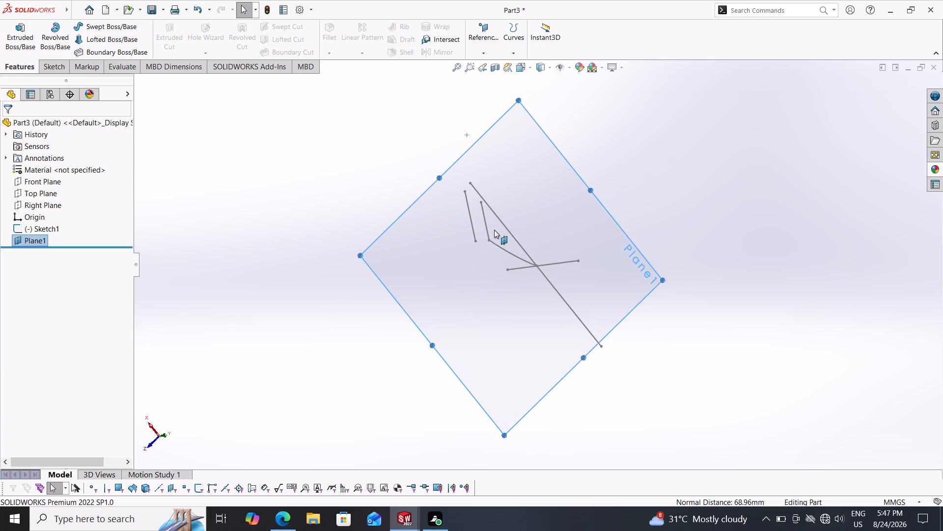
click(52, 66)
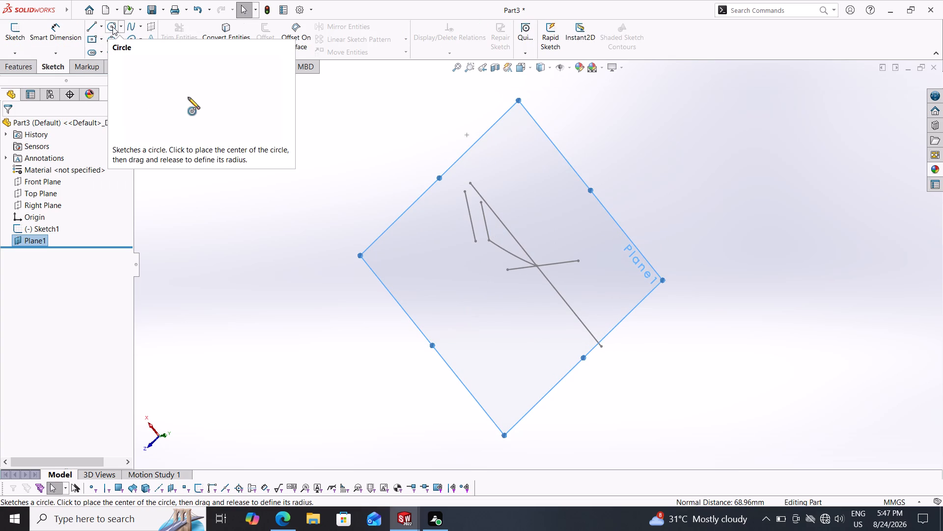
drag(112, 27, 384, 243)
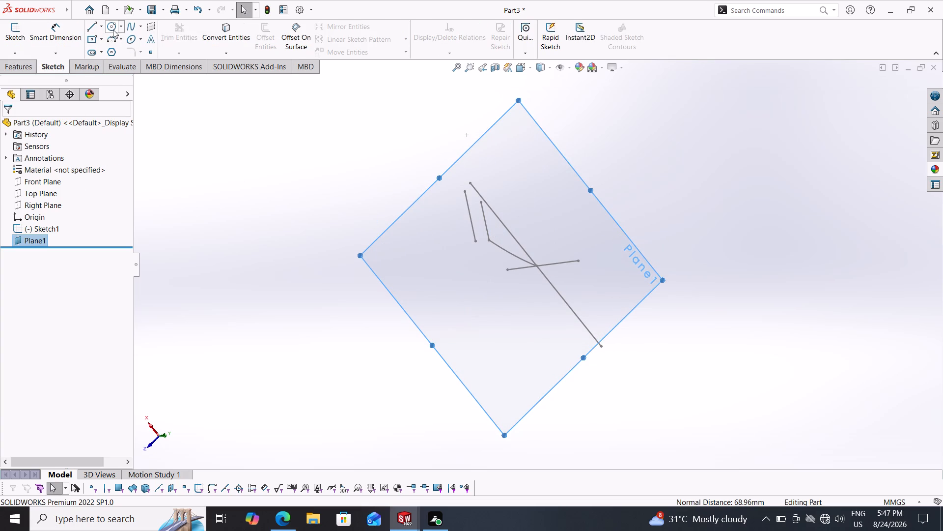
click(112, 28)
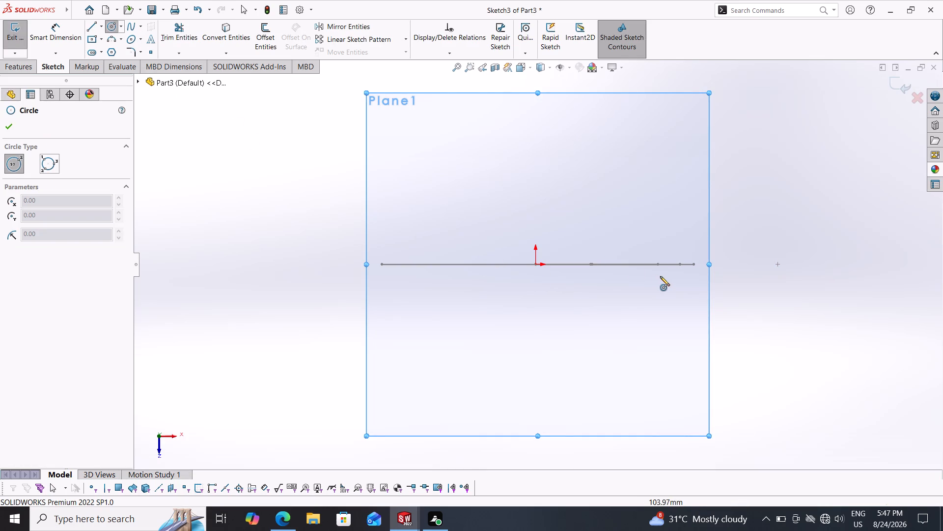
middle_drag(791, 240, 755, 262)
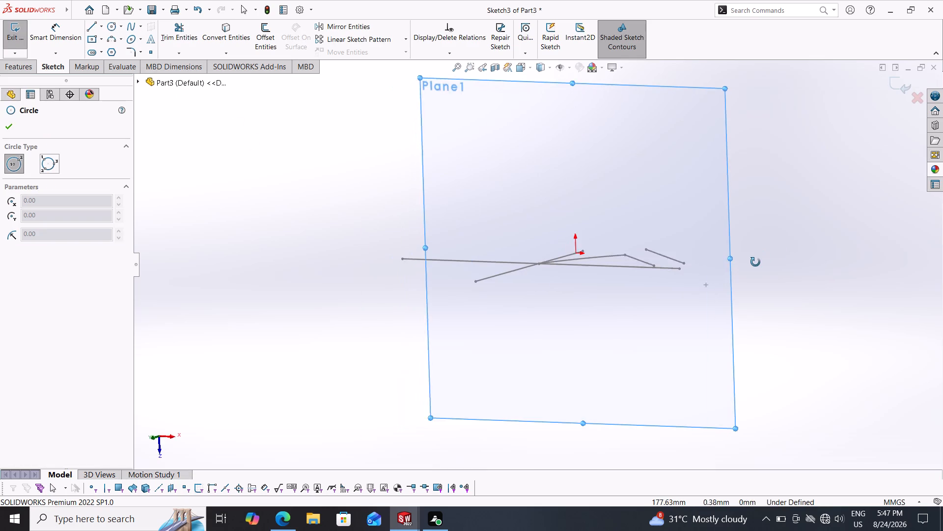
middle_drag(755, 262, 723, 310)
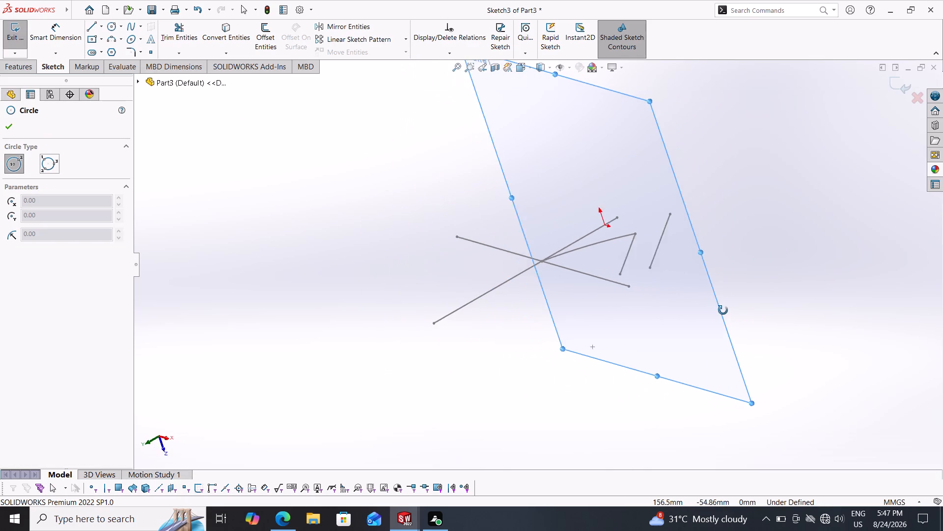
middle_drag(723, 310, 737, 332)
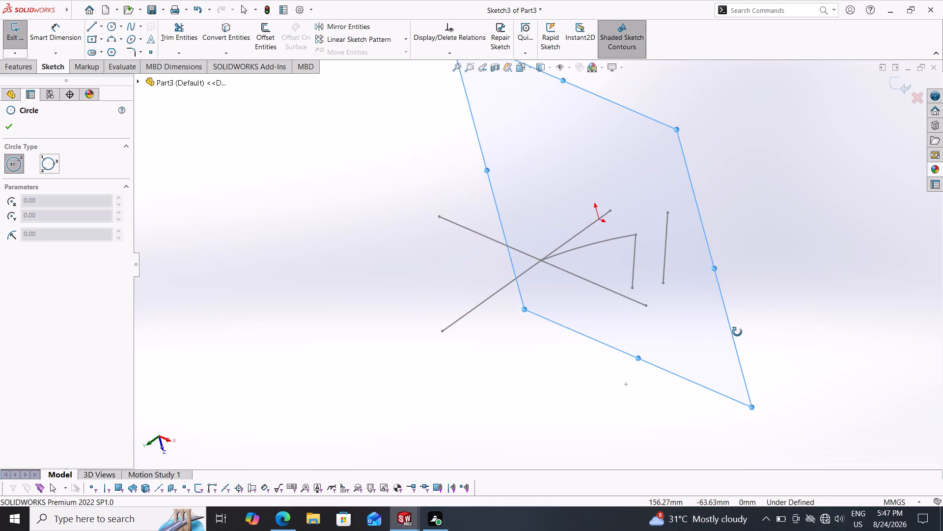
middle_drag(737, 332, 618, 405)
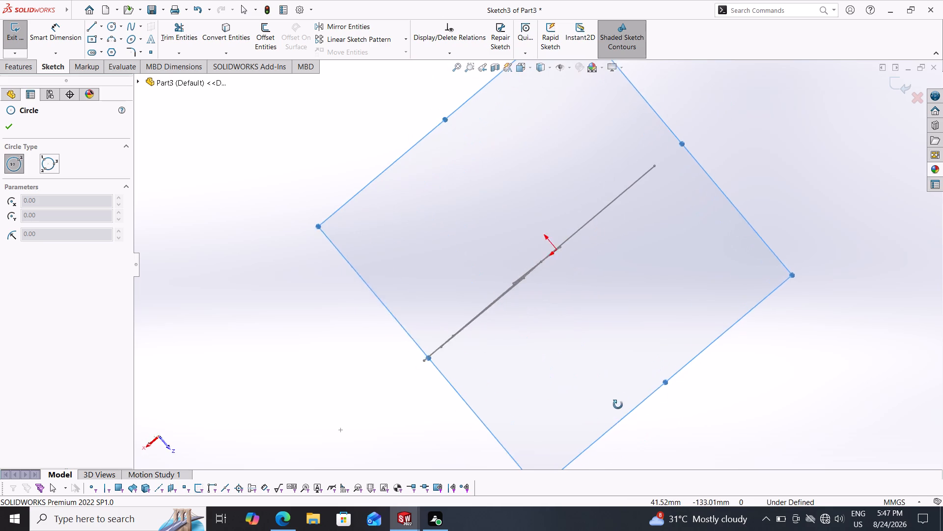
middle_drag(618, 405, 636, 370)
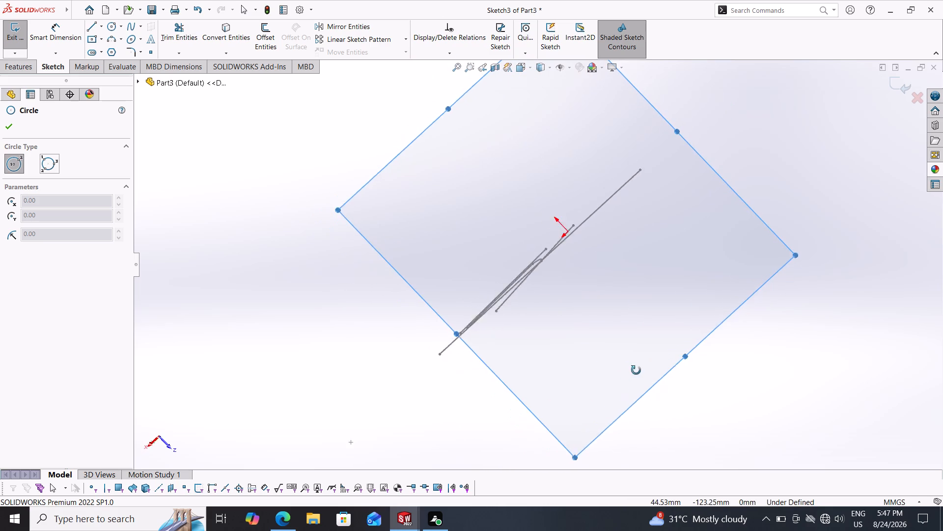
middle_drag(636, 370, 645, 405)
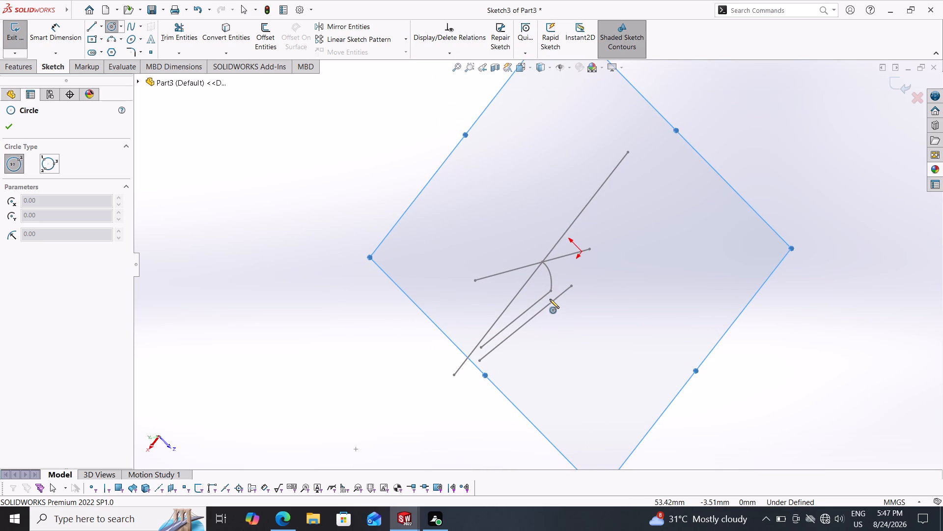
click(553, 293)
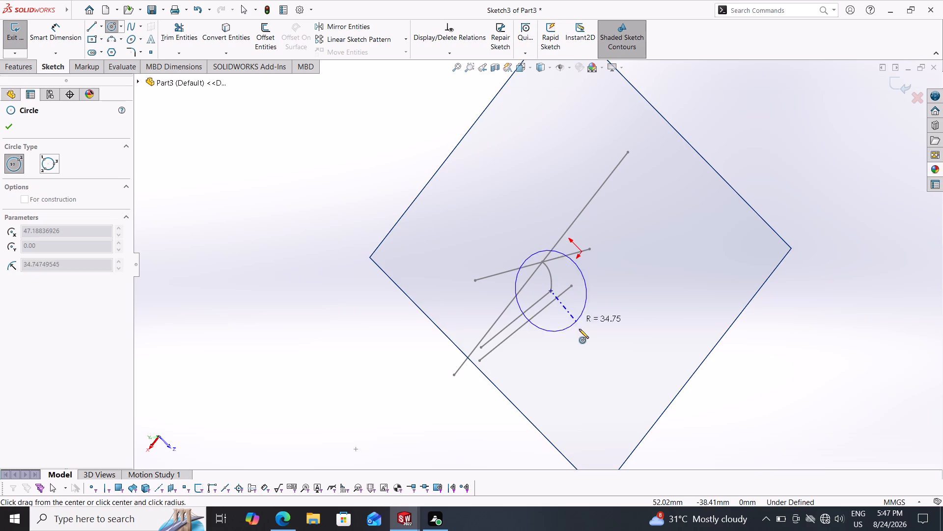
click(582, 336)
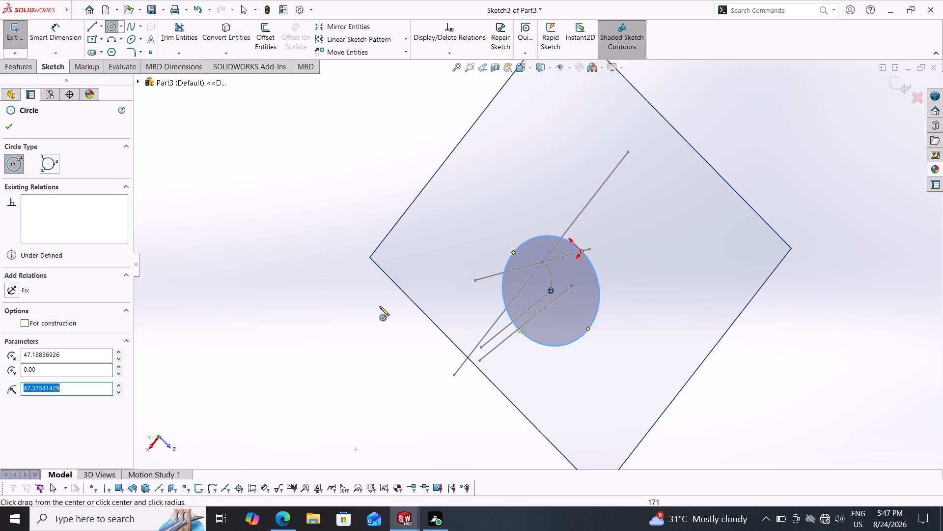
Dimension the circle's diameter as 88 mm.
click(43, 32)
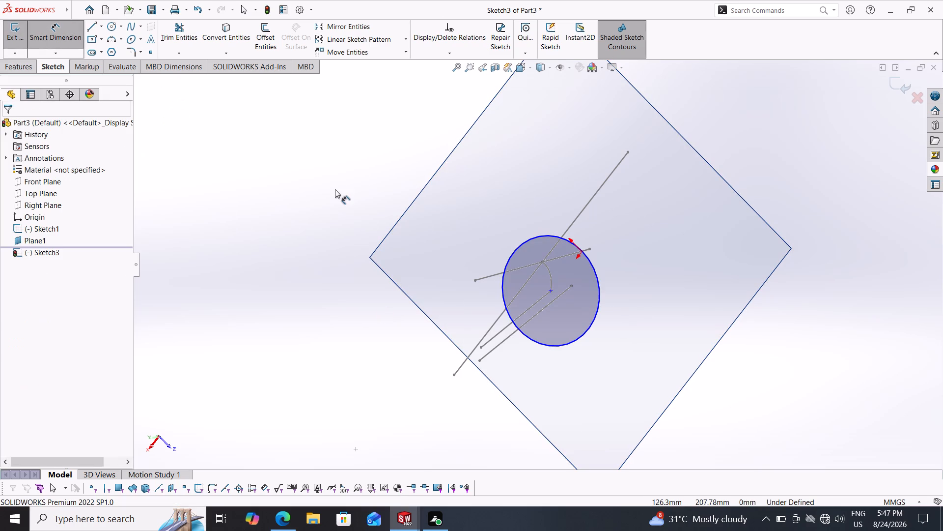
click(593, 264)
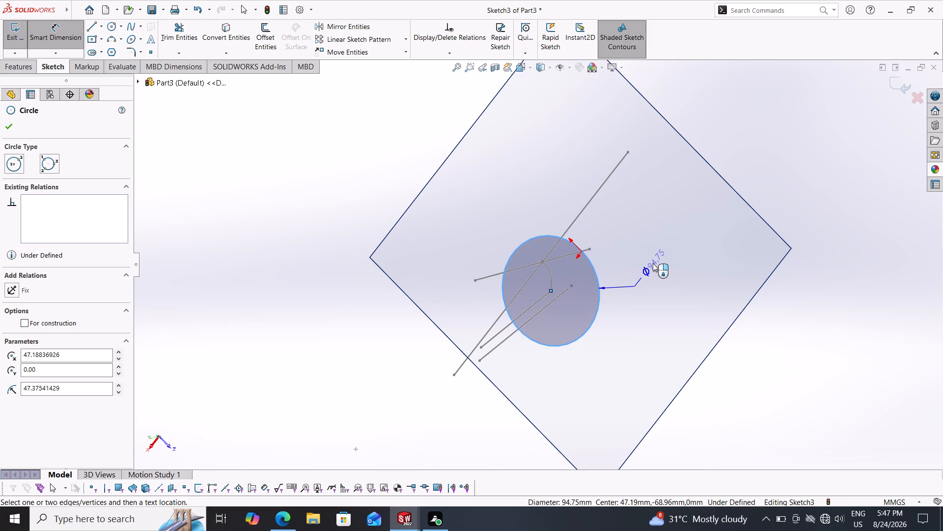
double_click(653, 263)
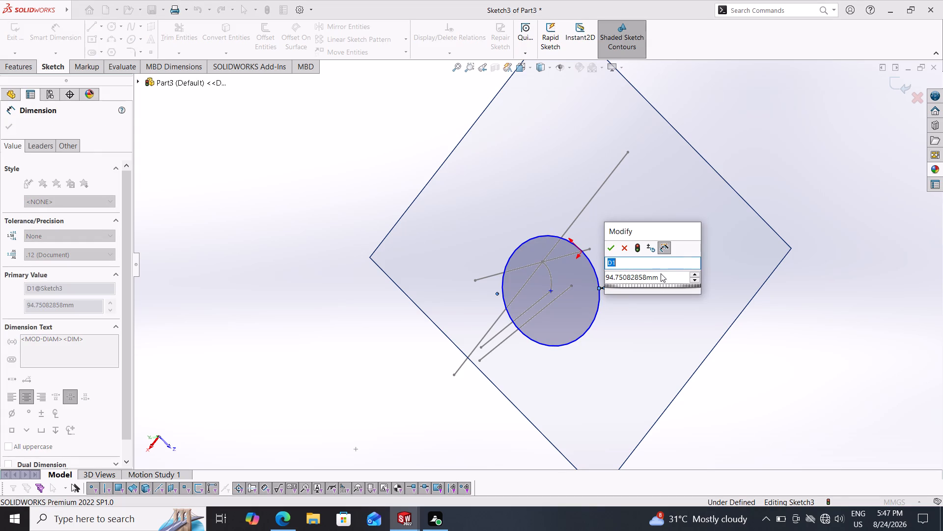
click(661, 273)
key(BackSpace)
key(BackSpace)
key(BackSpace)
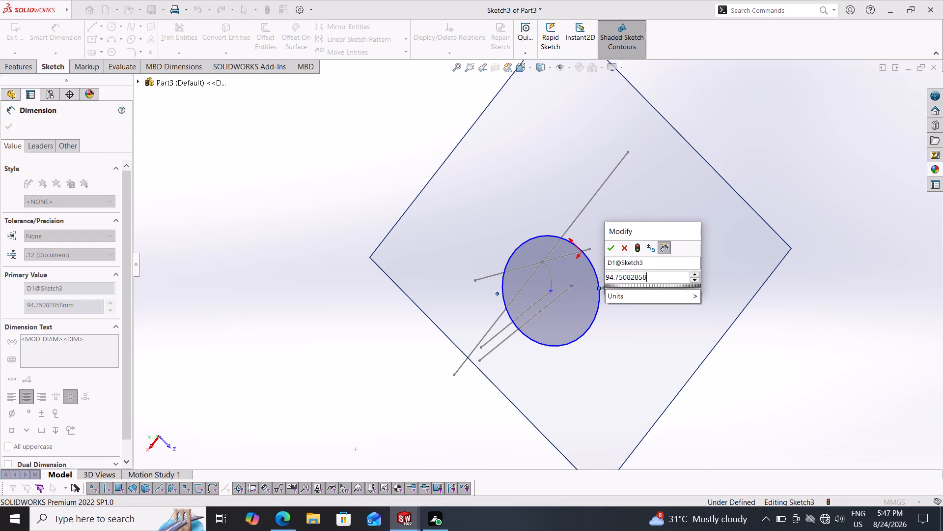
key(BackSpace)
key(BackSpace)
key(BackSpace)
key(BackSpace)
key(BackSpace)
key(BackSpace)
key(BackSpace)
key(BackSpace)
key(BackSpace)
key(BackSpace)
key(BackSpace)
key(BackSpace)
key(BackSpace)
key(BackSpace)
key(BackSpace)
key(BackSpace)
key(BackSpace)
key(BackSpace)
key(BackSpace)
key(BackSpace)
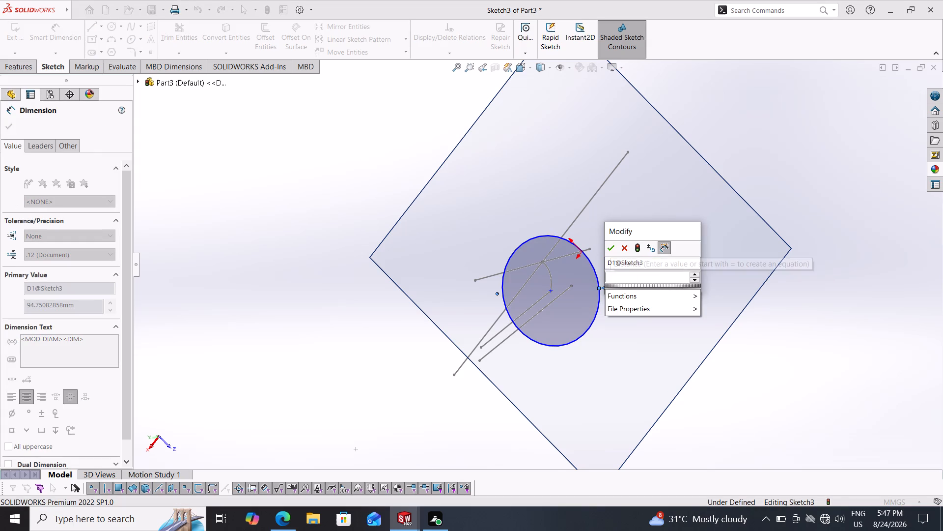
text(88)
key(Return)
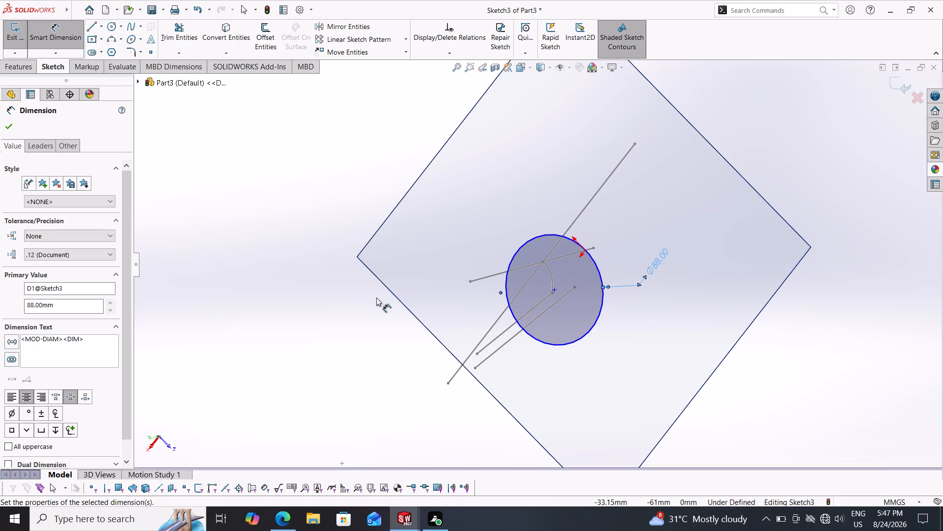
click(10, 126)
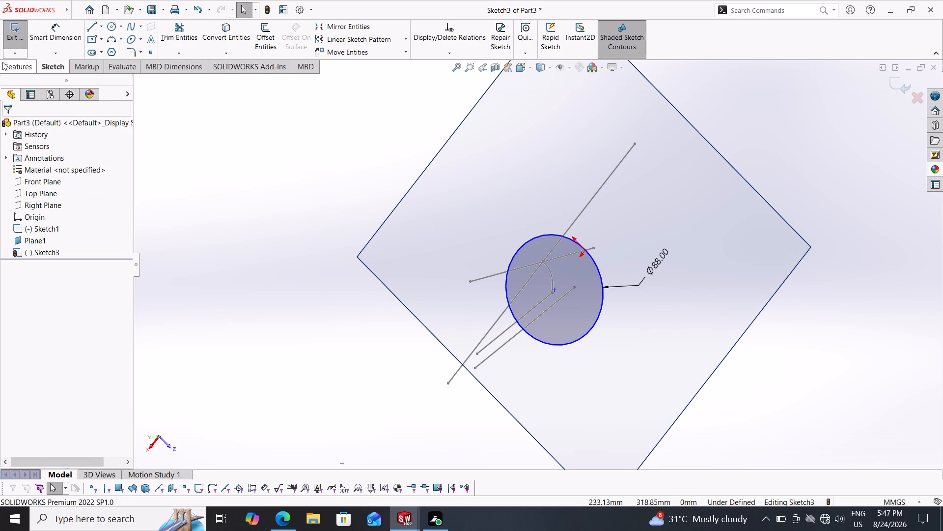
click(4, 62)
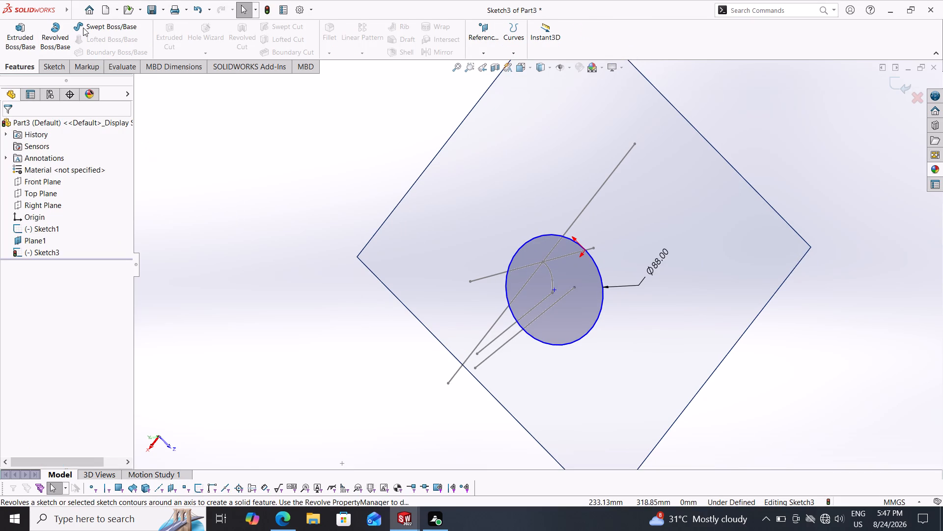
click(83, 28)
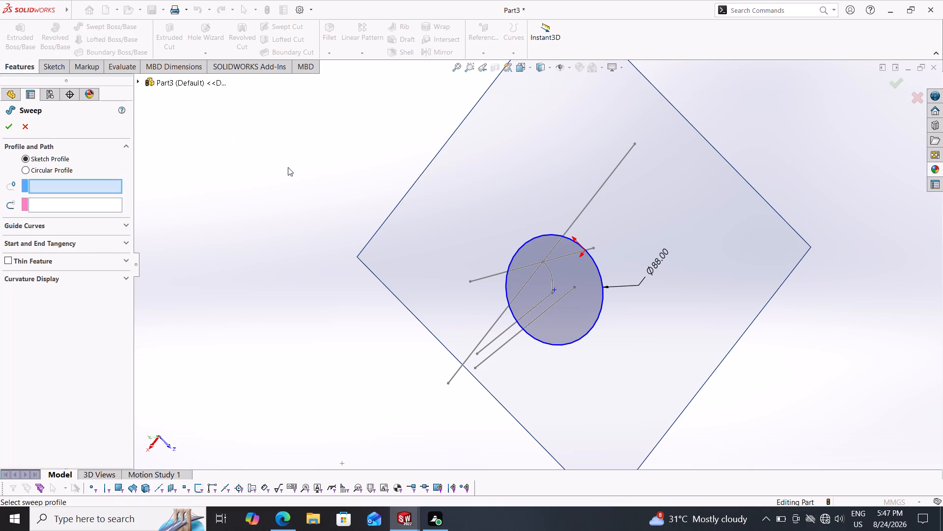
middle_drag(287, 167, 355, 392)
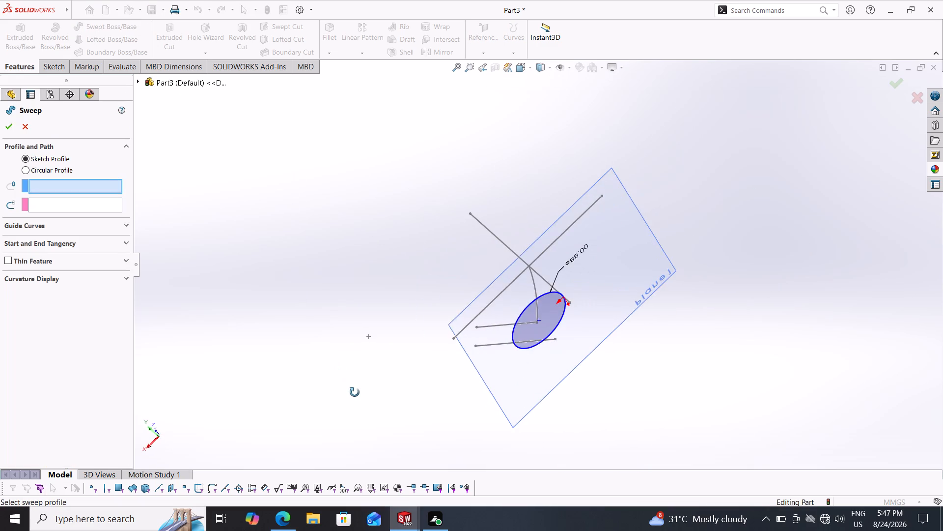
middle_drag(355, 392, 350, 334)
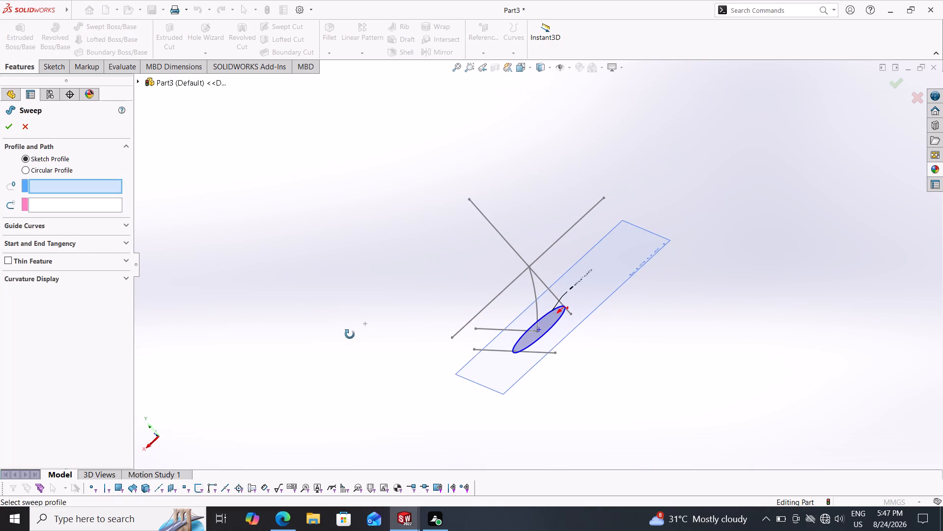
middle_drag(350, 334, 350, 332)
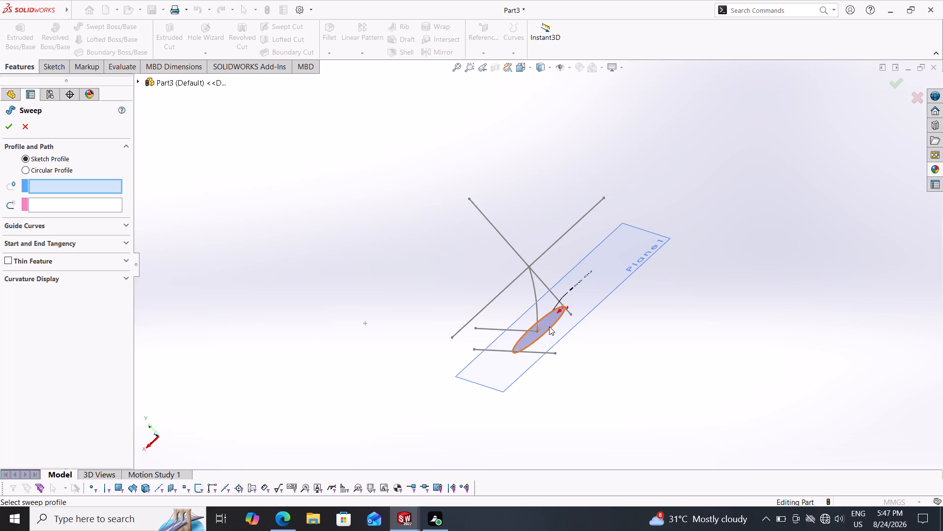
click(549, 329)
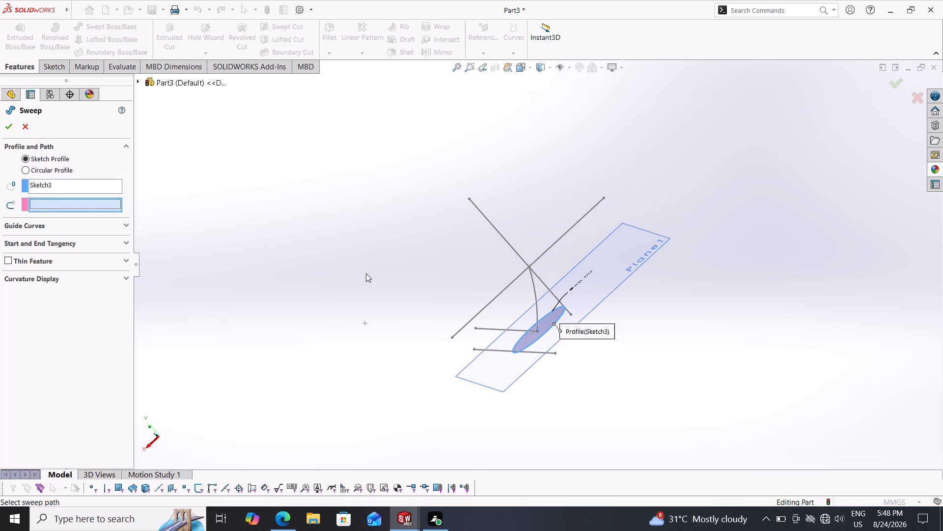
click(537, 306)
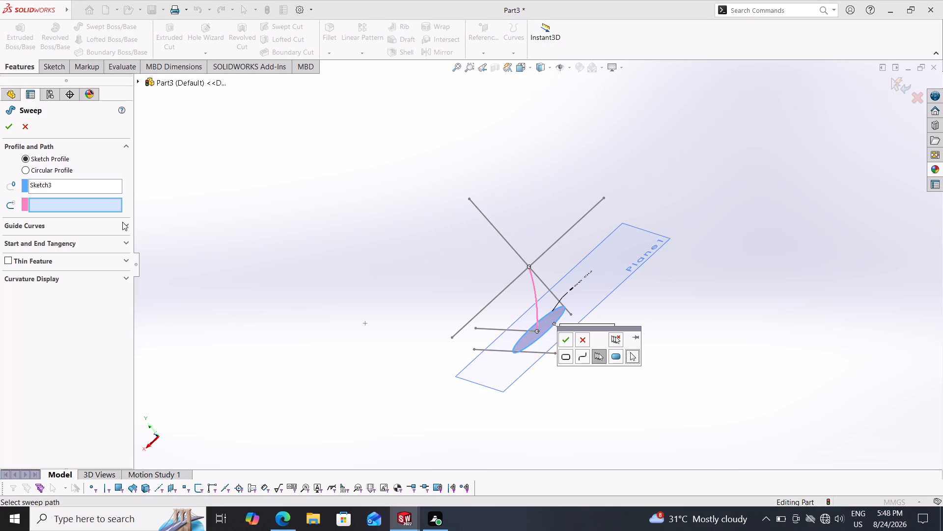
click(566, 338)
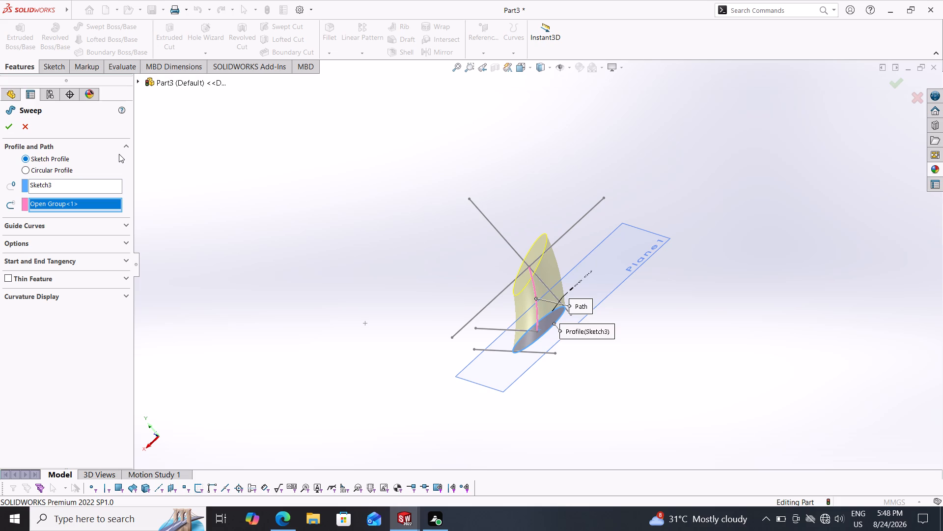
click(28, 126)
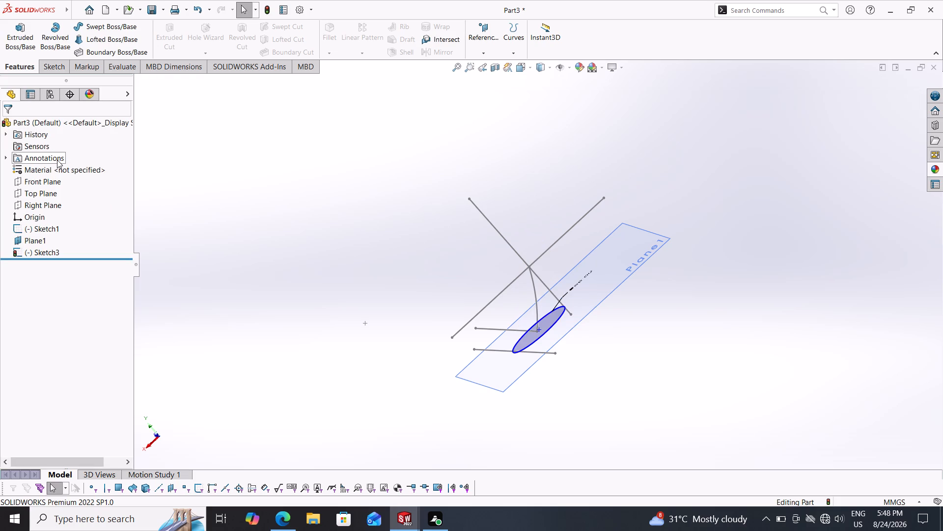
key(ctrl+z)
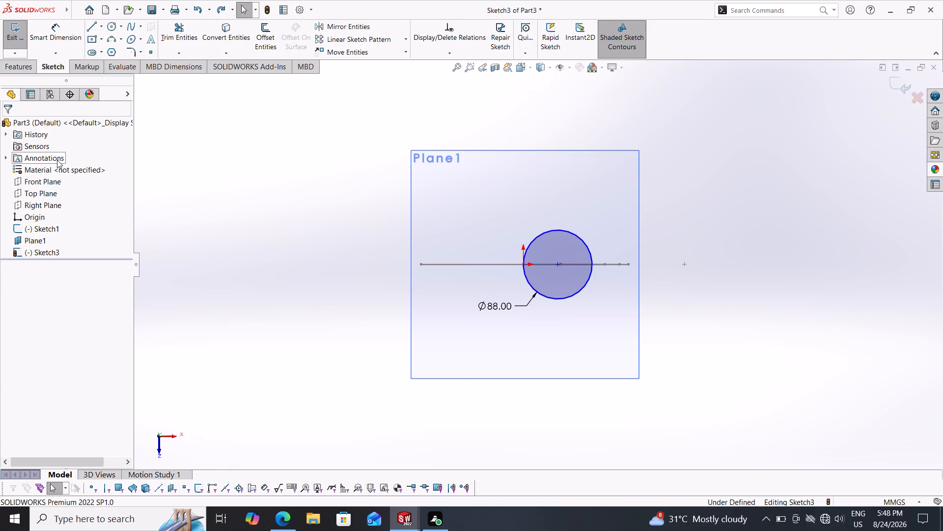
Sketch a second circle with a radius of about 86 mm, concentric with the 88 mm circle.
click(113, 31)
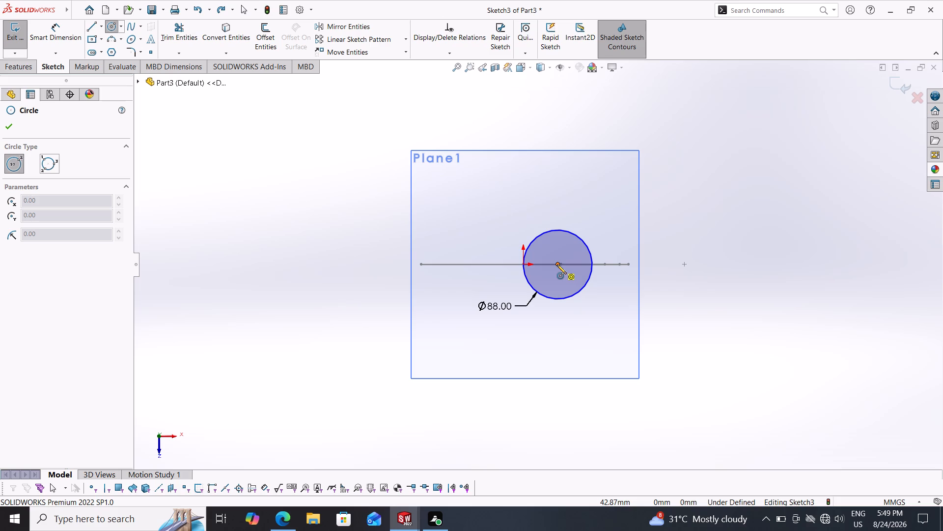
click(557, 265)
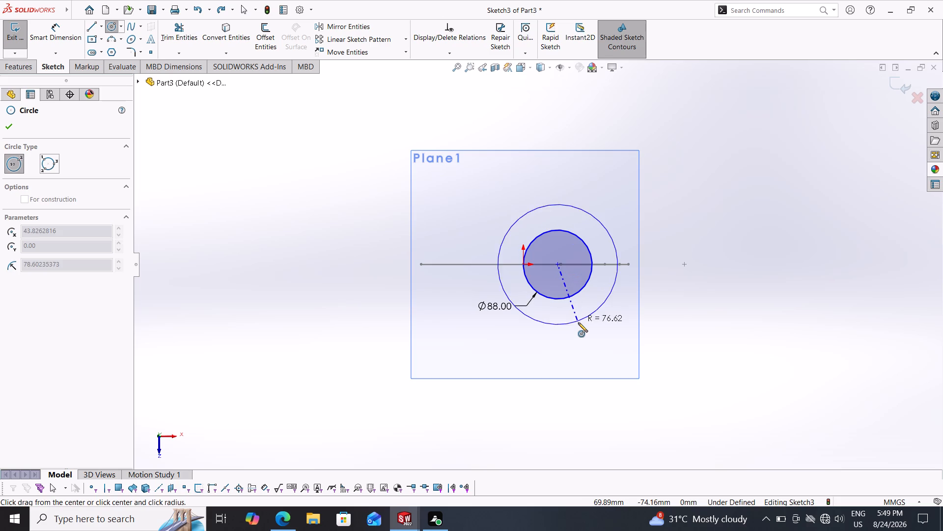
click(578, 328)
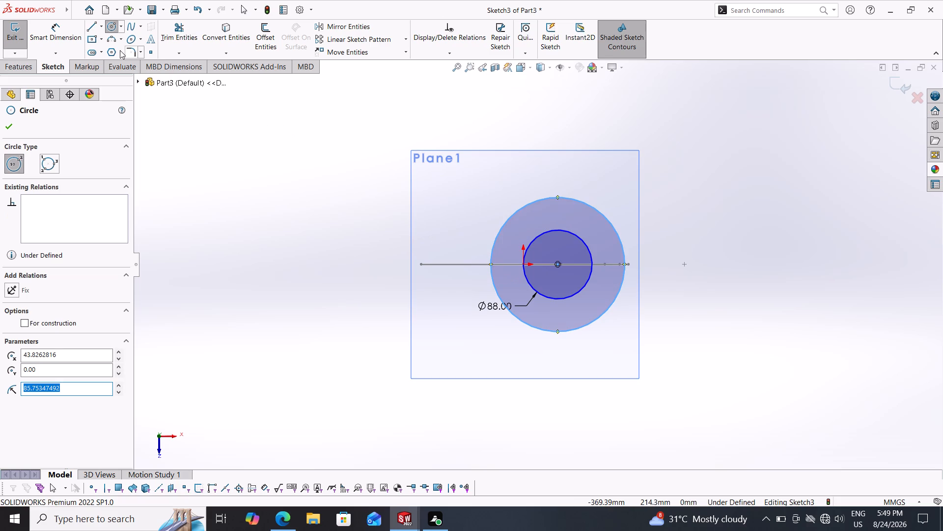
Dimension the outer circle's diameter as 130 mm.
click(65, 28)
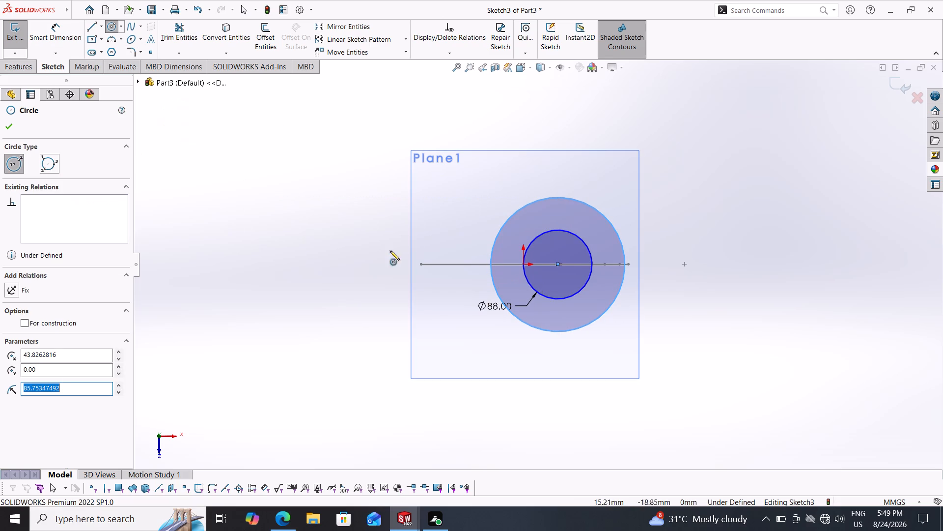
click(60, 33)
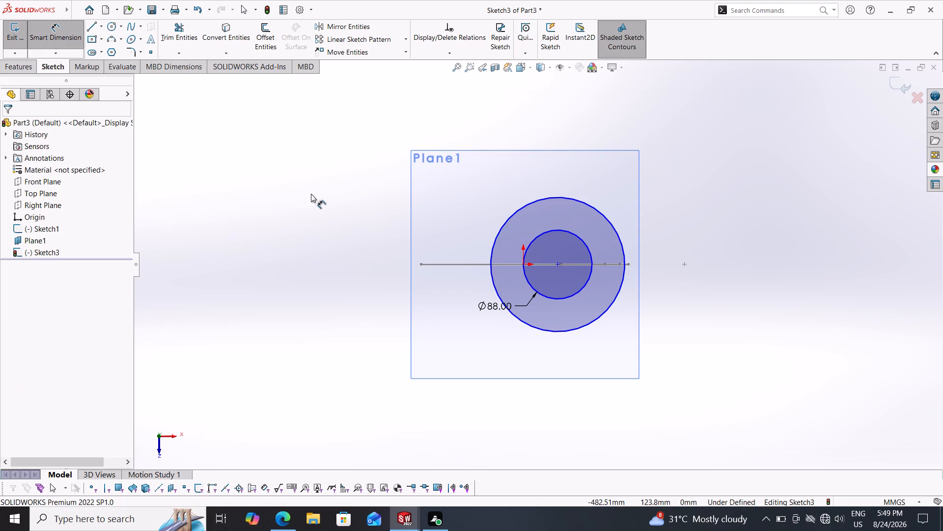
click(617, 232)
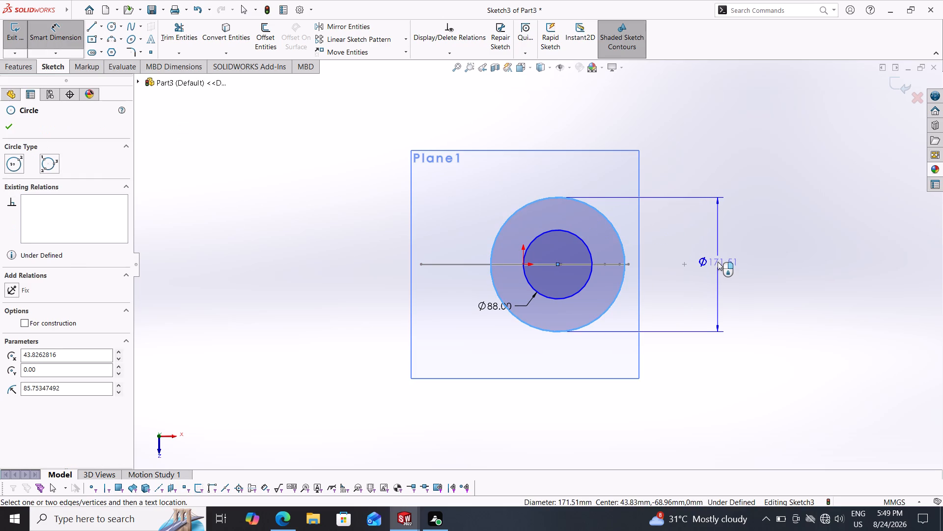
click(718, 262)
key(1)
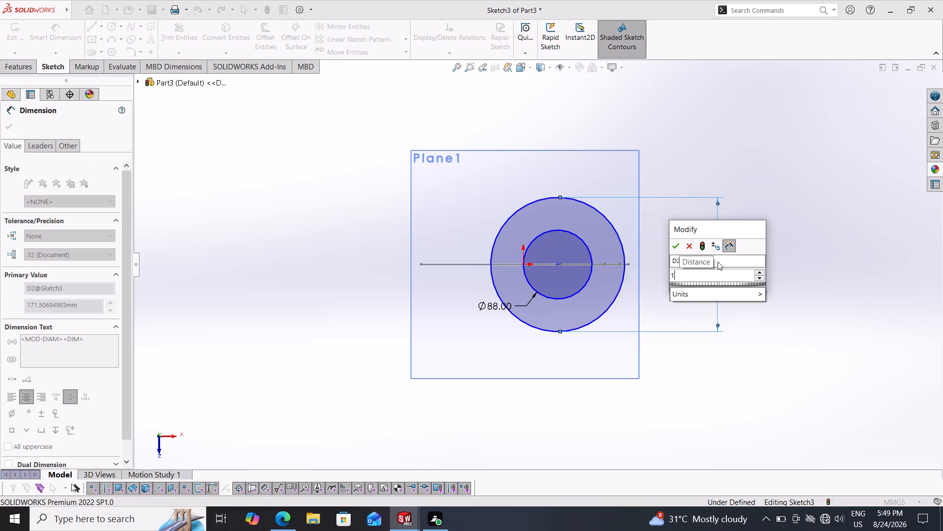
text(30)
key(Return)
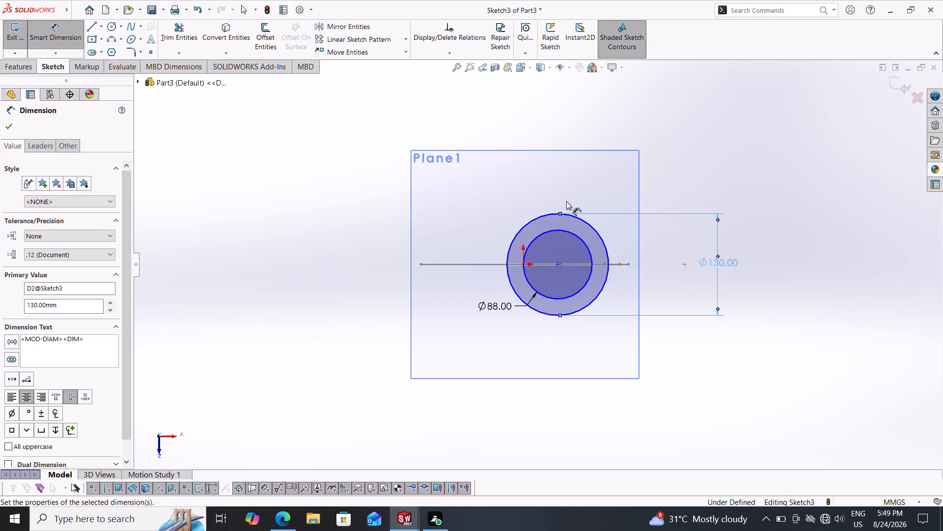
click(8, 126)
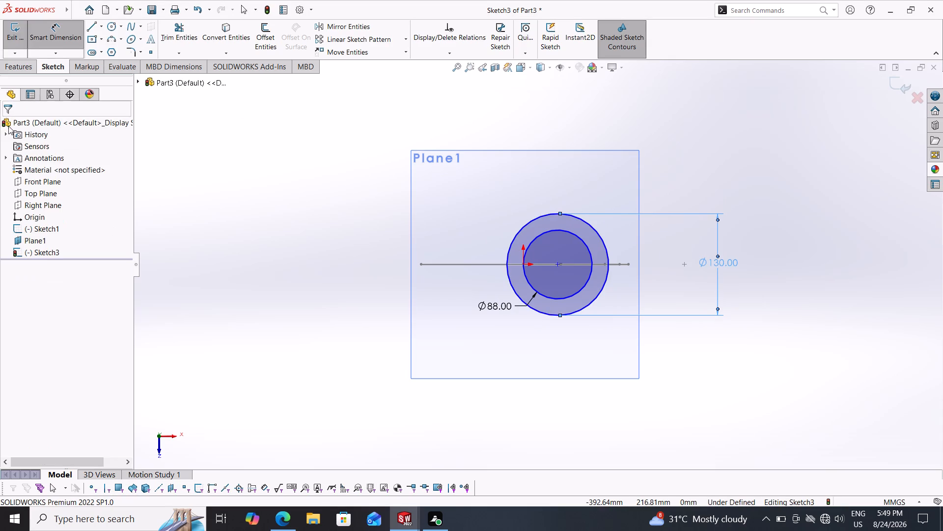
Create a swept boss using the two concentric circles as the sketch profile and the Front Plane sketch's arc as the path.
click(24, 69)
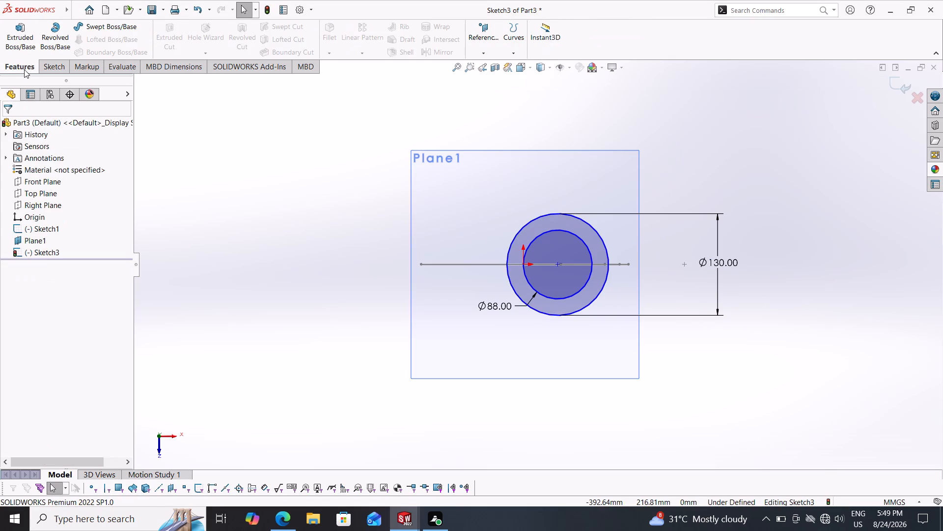
click(101, 25)
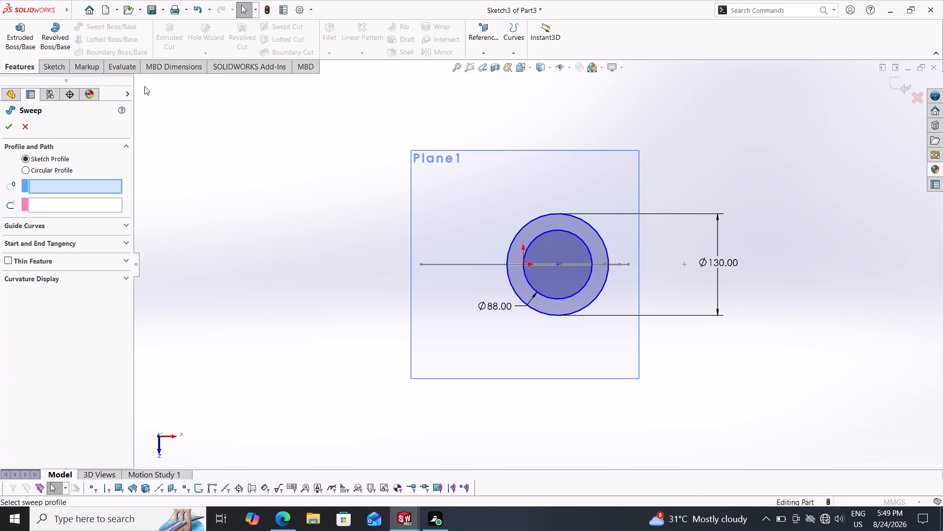
middle_drag(259, 209, 325, 259)
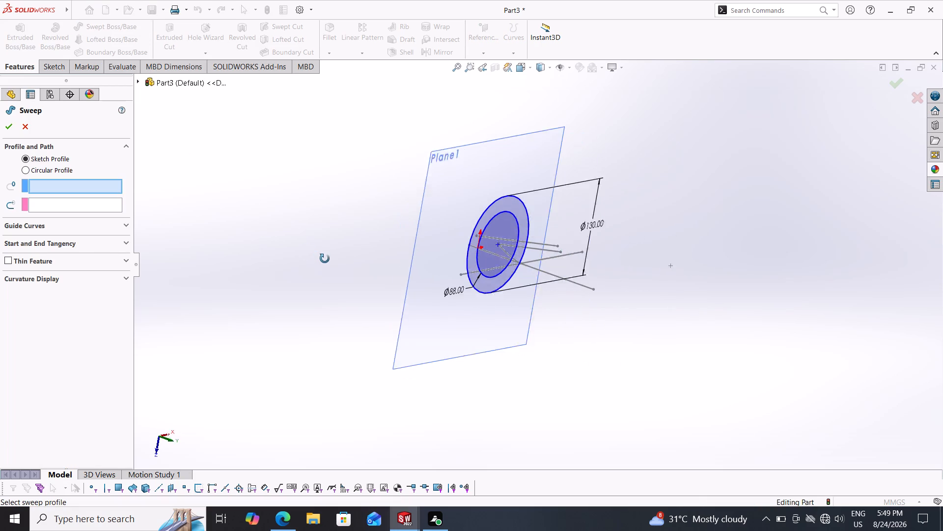
middle_drag(325, 259, 256, 281)
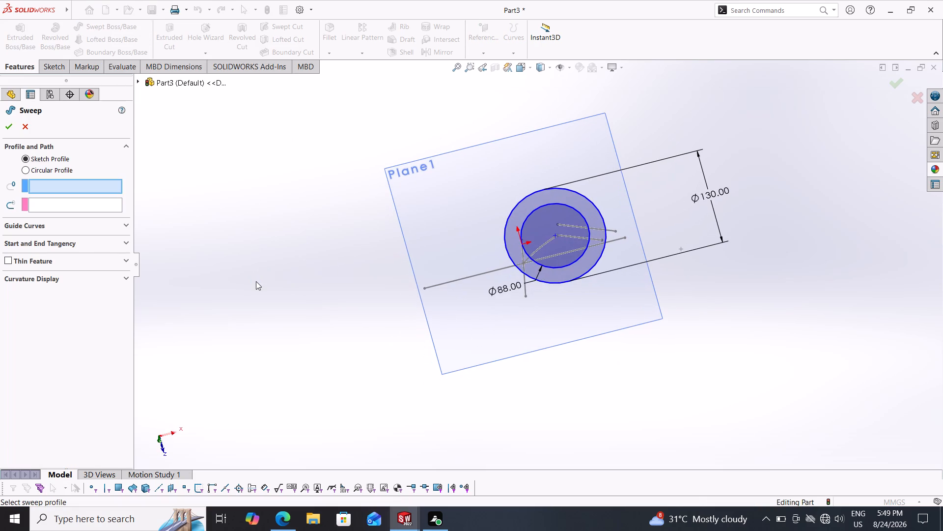
click(578, 193)
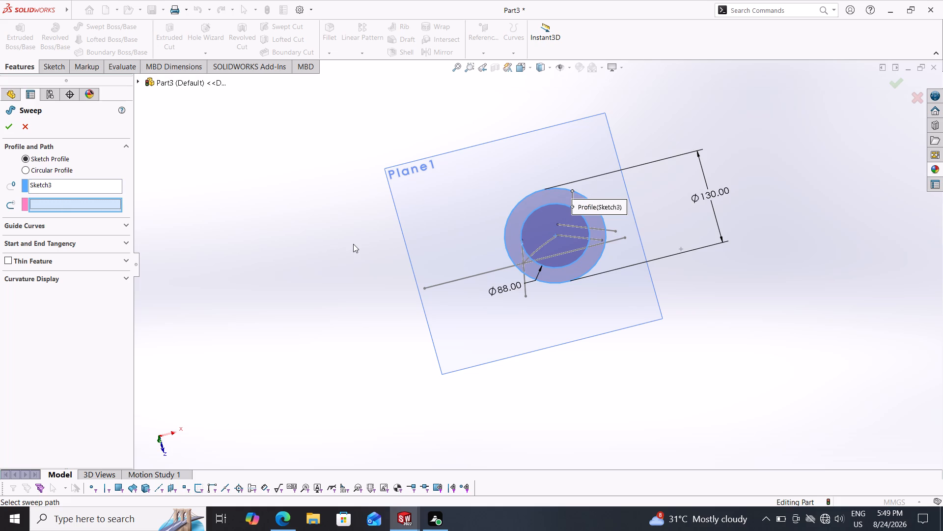
click(546, 240)
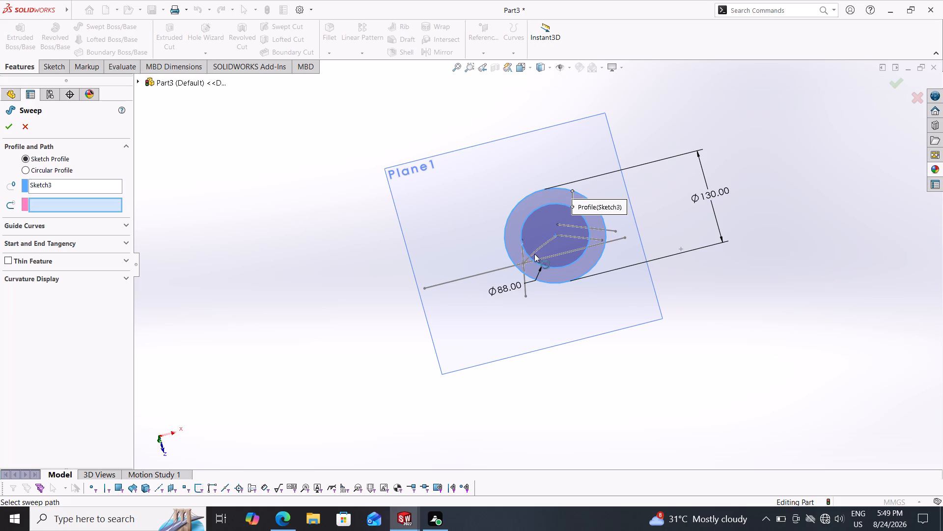
click(537, 250)
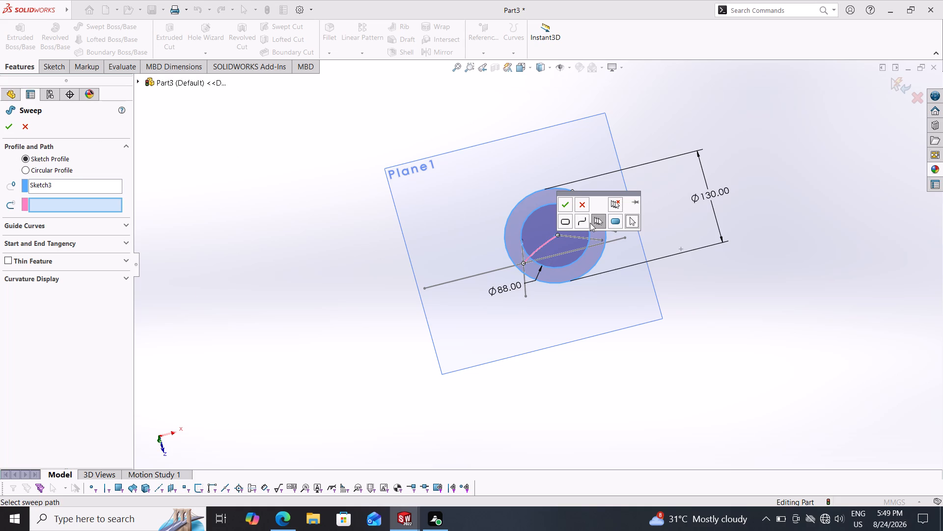
click(566, 202)
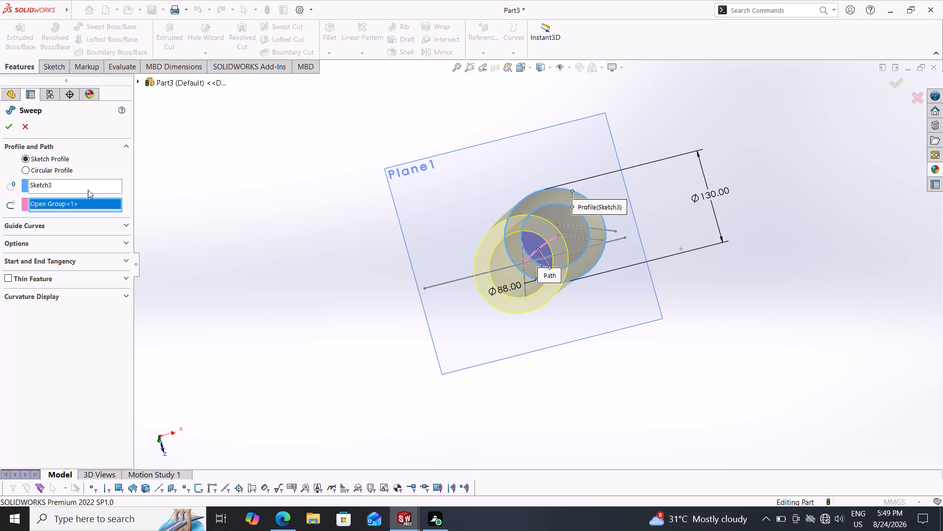
click(7, 122)
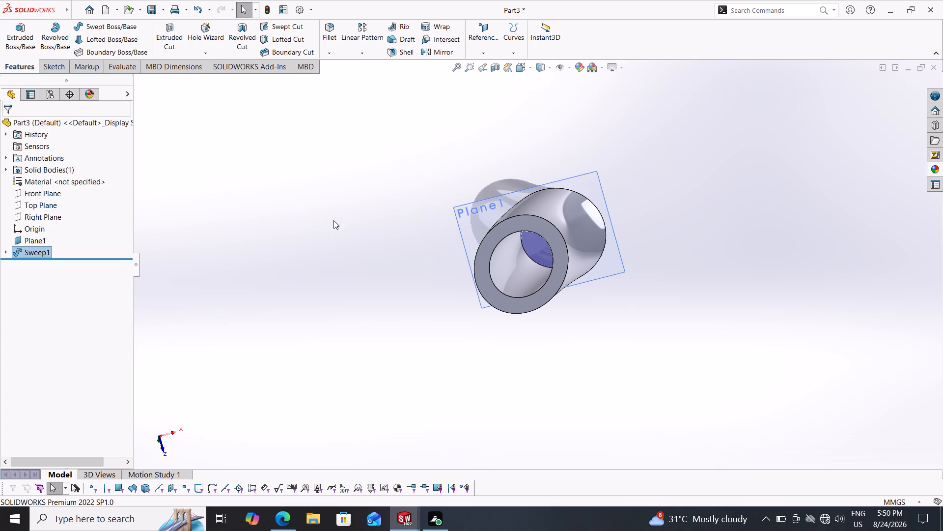
Examine the swept hollow body and both of its end faces from several angles.
middle_drag(337, 219, 432, 231)
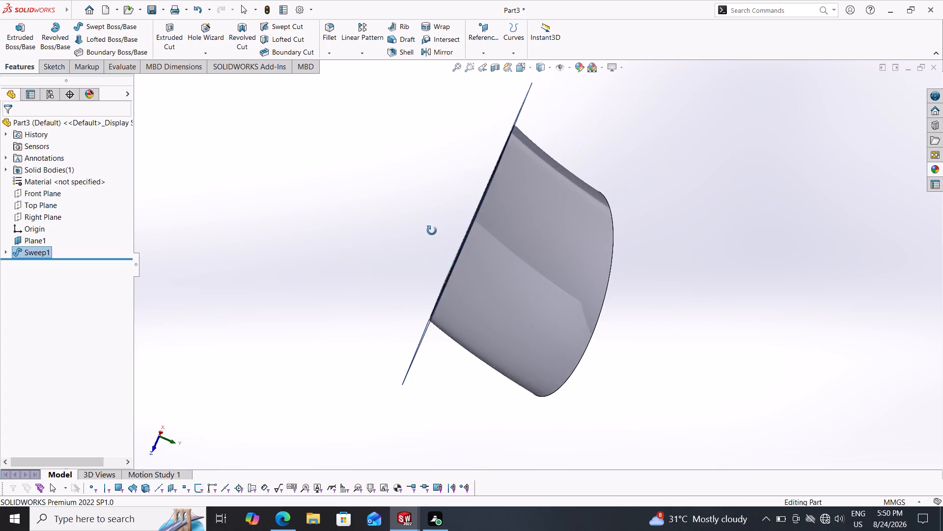
middle_drag(432, 231, 393, 392)
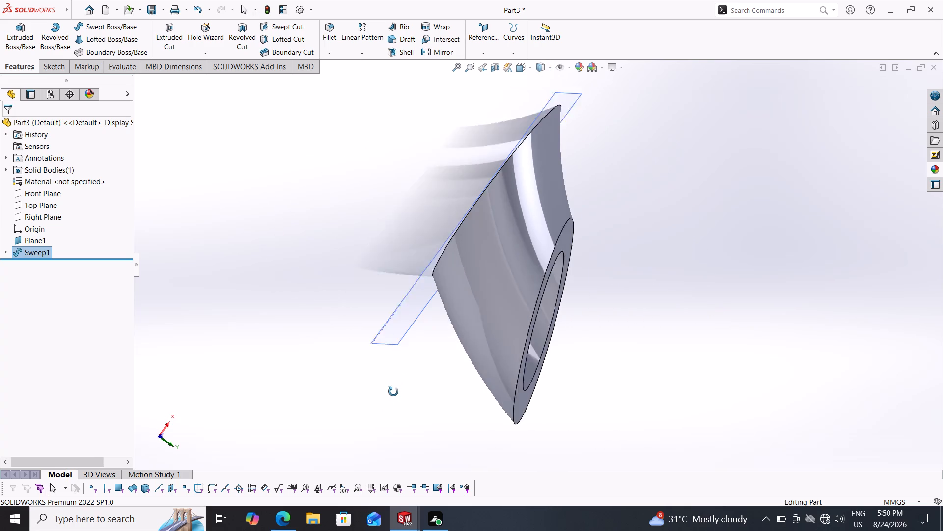
middle_drag(393, 392, 403, 398)
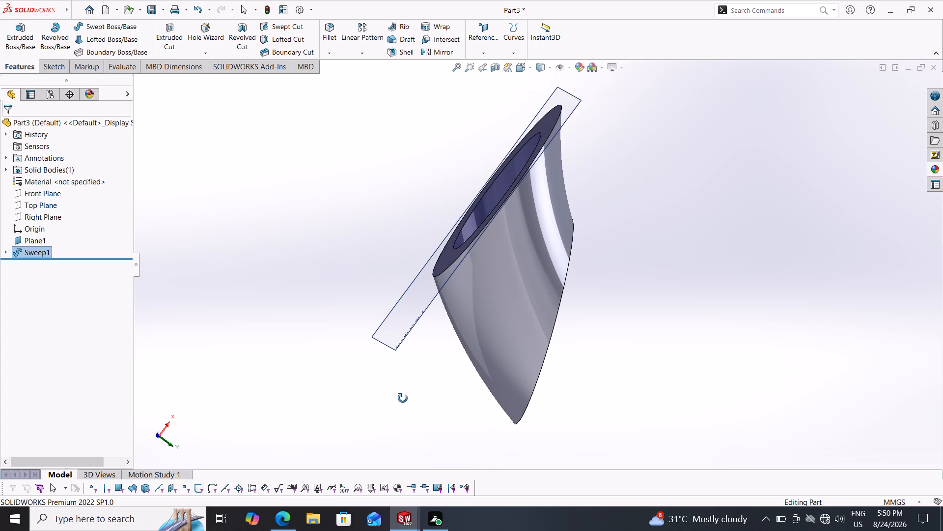
middle_drag(403, 398, 392, 404)
ctrl+scroll(392, 404, down, 3)
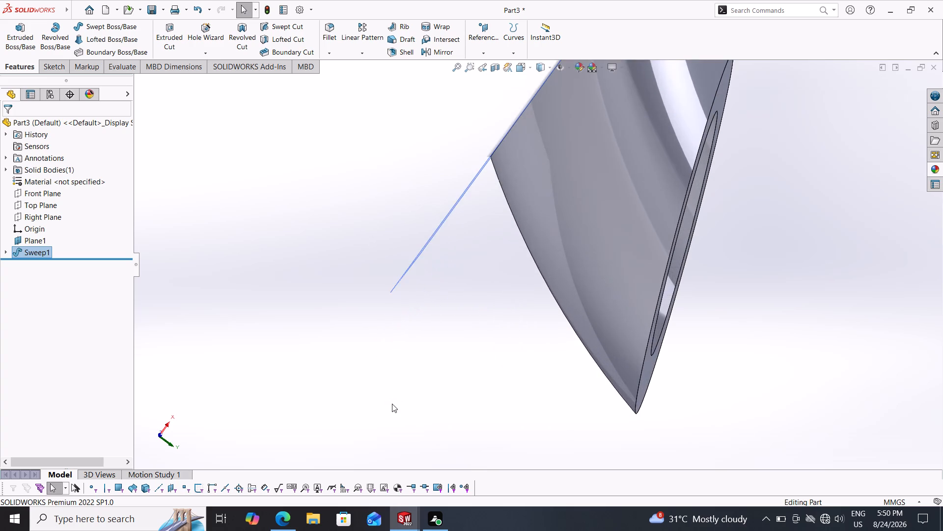
ctrl+scroll(392, 404, down, 2)
ctrl+scroll(392, 404, up, 5)
ctrl+scroll(392, 404, down, 1)
ctrl+scroll(392, 404, up, 2)
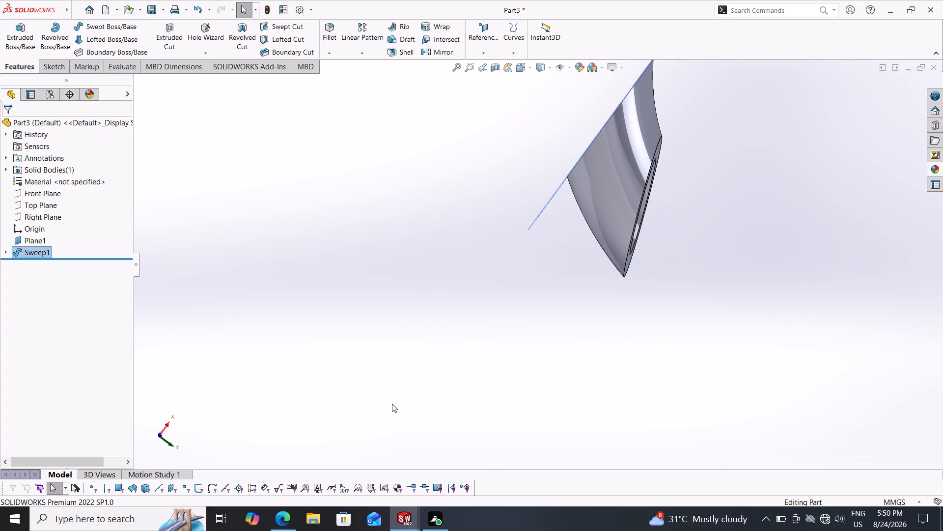
ctrl+scroll(391, 404, up, 3)
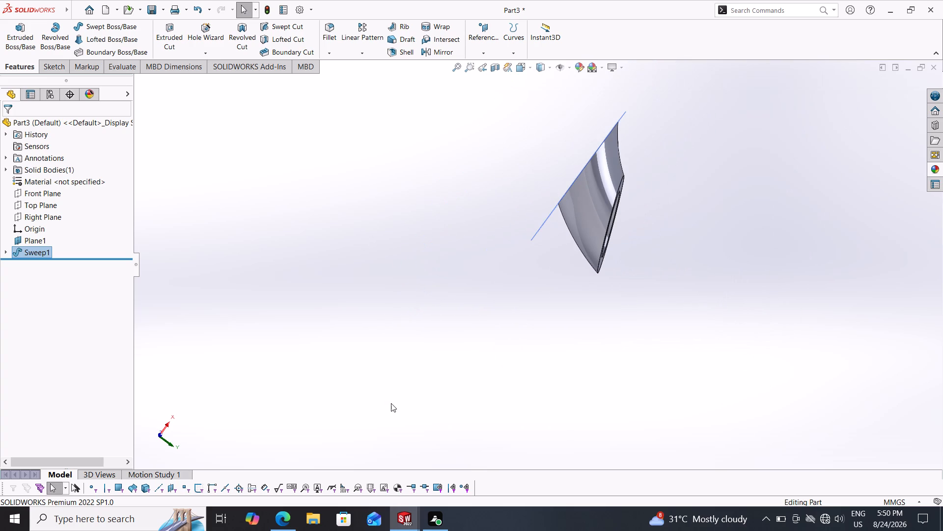
ctrl+scroll(391, 403, down, 2)
ctrl+scroll(391, 403, up, 7)
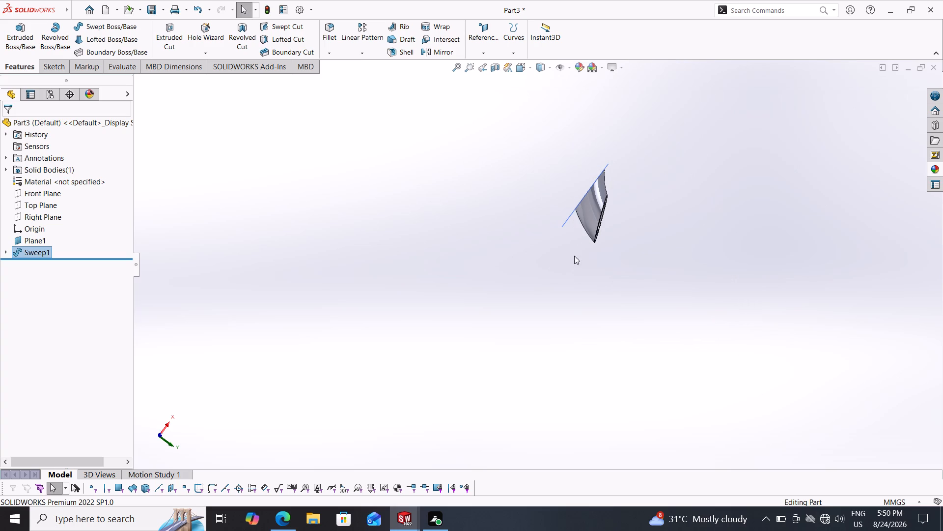
ctrl+scroll(618, 184, down, 5)
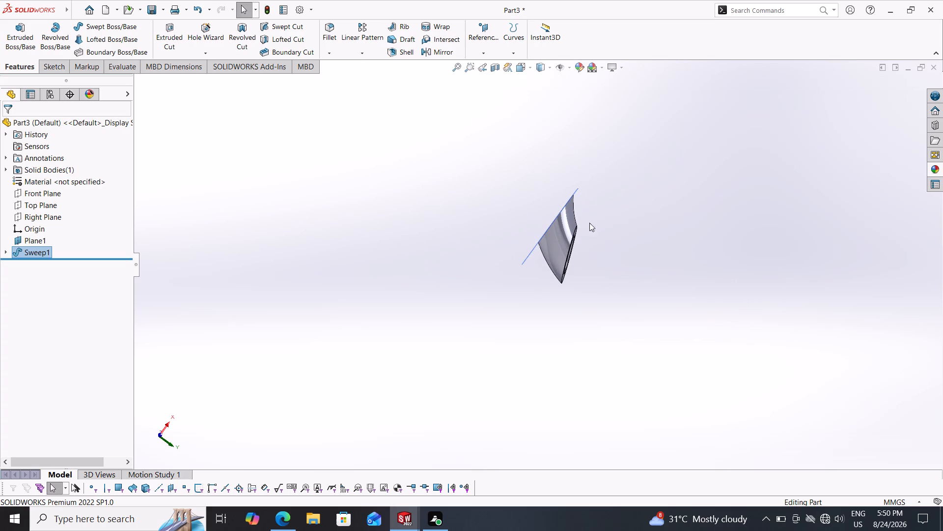
ctrl+scroll(582, 230, down, 6)
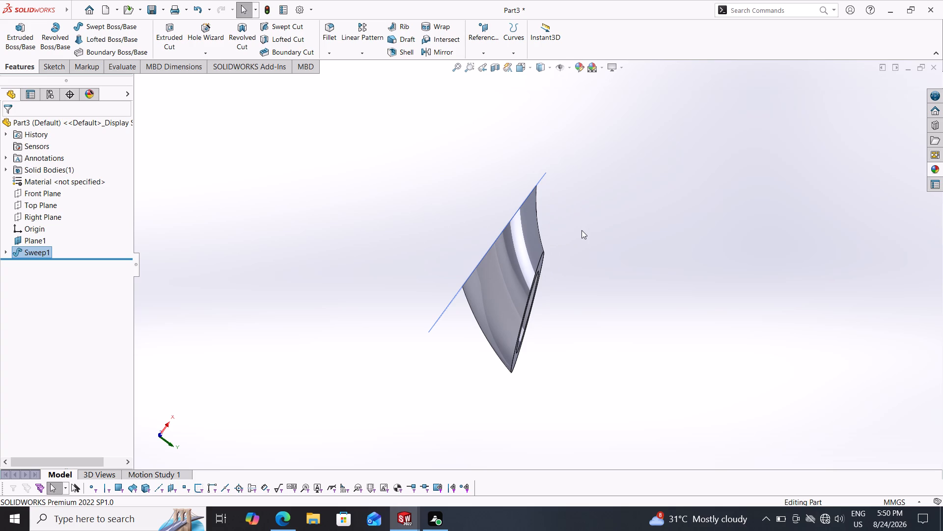
middle_drag(582, 230, 632, 238)
middle_drag(627, 233, 582, 229)
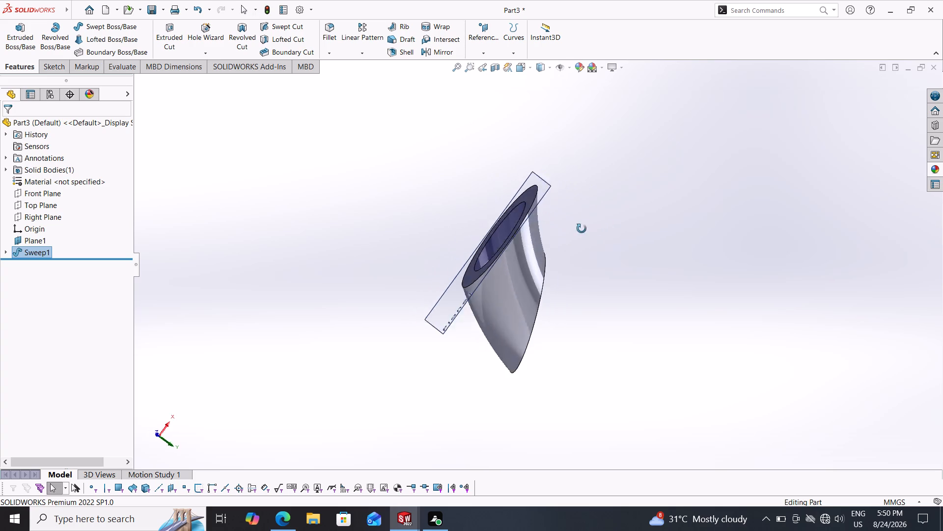
middle_drag(582, 229, 590, 283)
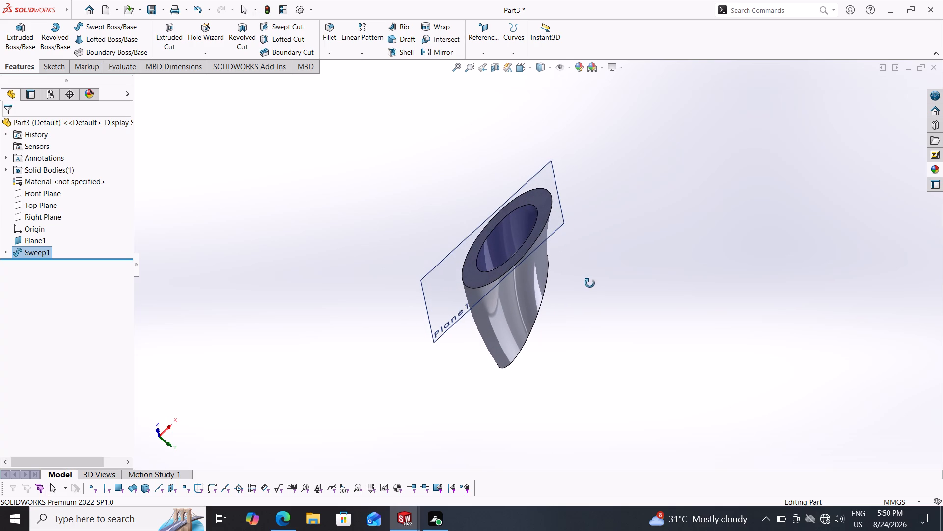
middle_drag(590, 283, 572, 211)
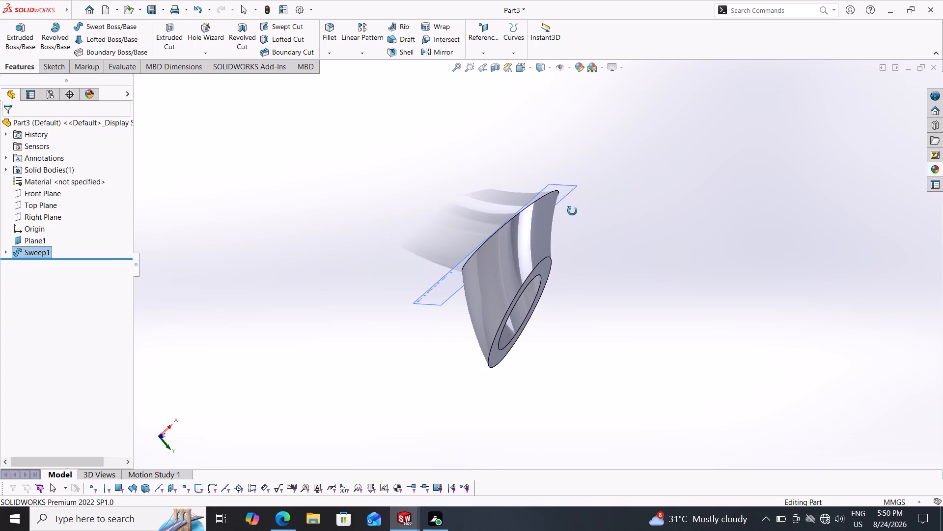
middle_drag(572, 211, 576, 214)
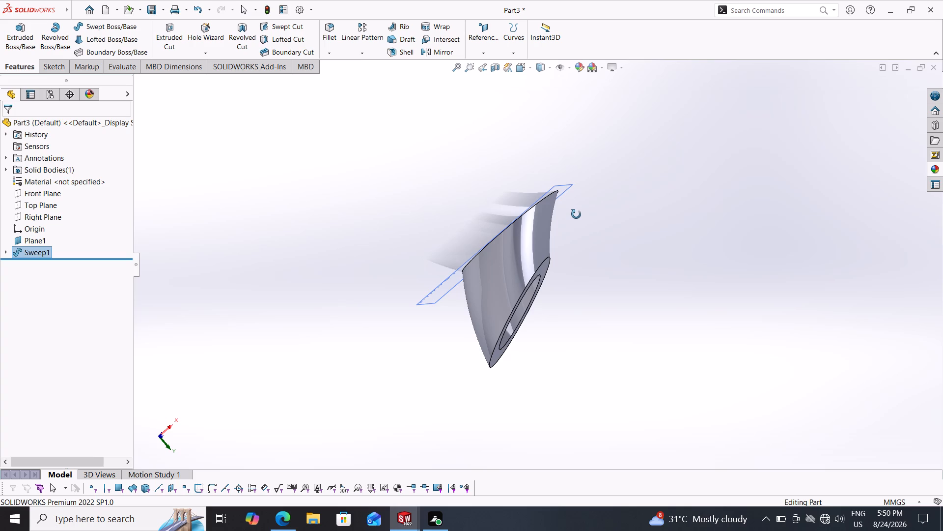
middle_drag(576, 214, 548, 225)
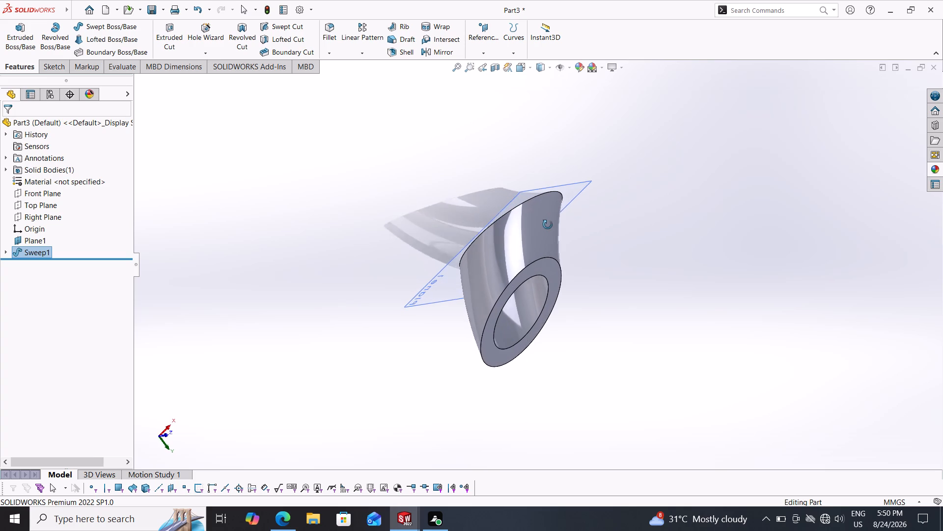
middle_drag(548, 225, 602, 263)
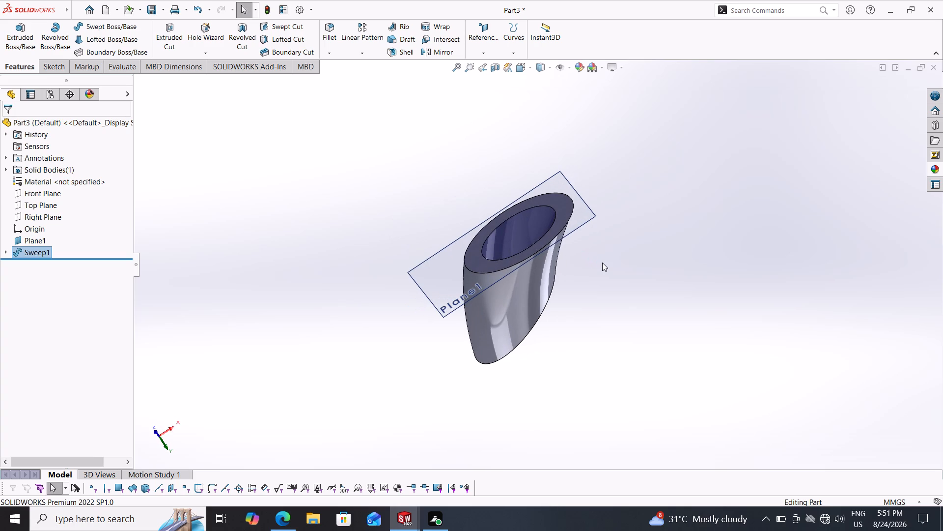
Hide the reference plane Plane1.
click(22, 238)
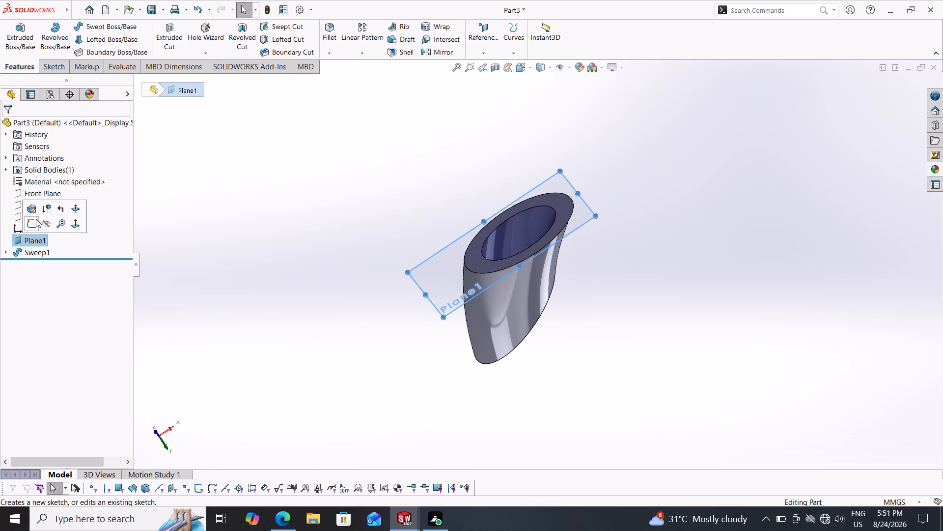
click(45, 221)
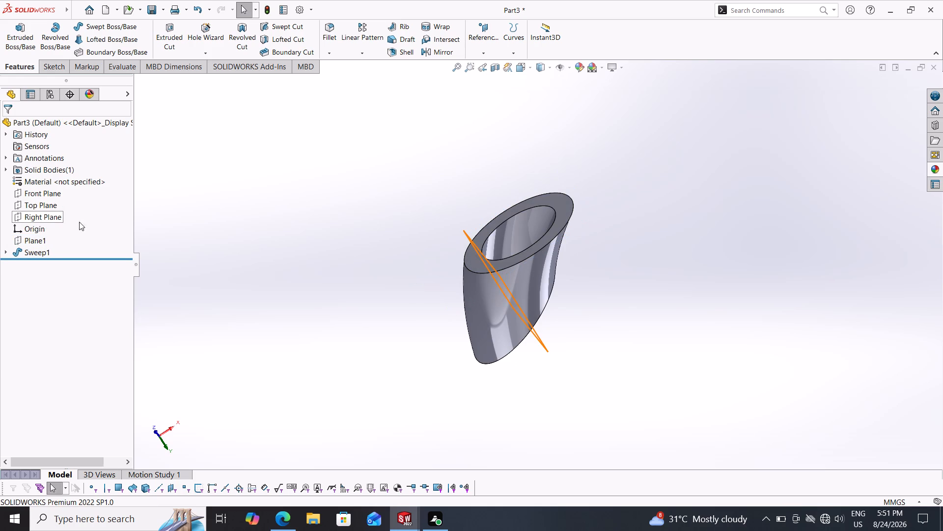
Examine the swept hollow body and its end faces from several angles.
middle_drag(287, 277, 398, 297)
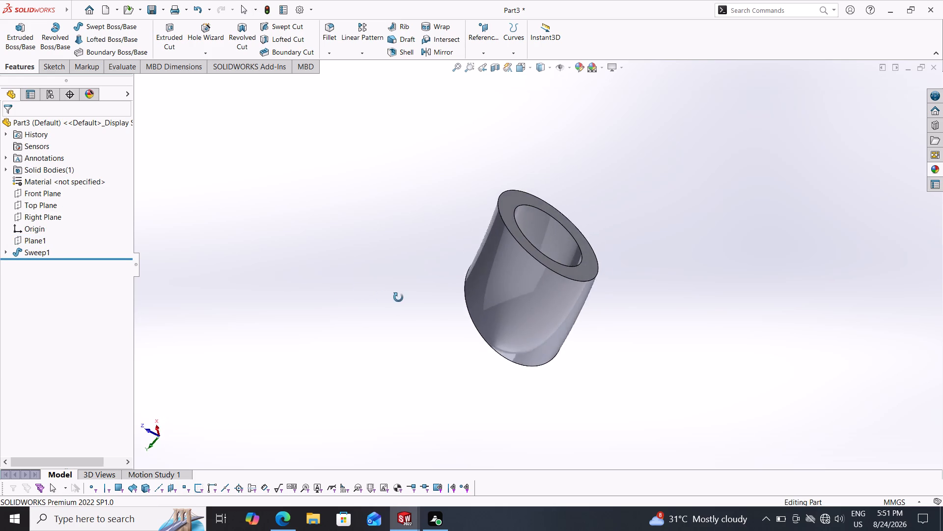
middle_drag(398, 297, 454, 395)
middle_drag(454, 395, 503, 391)
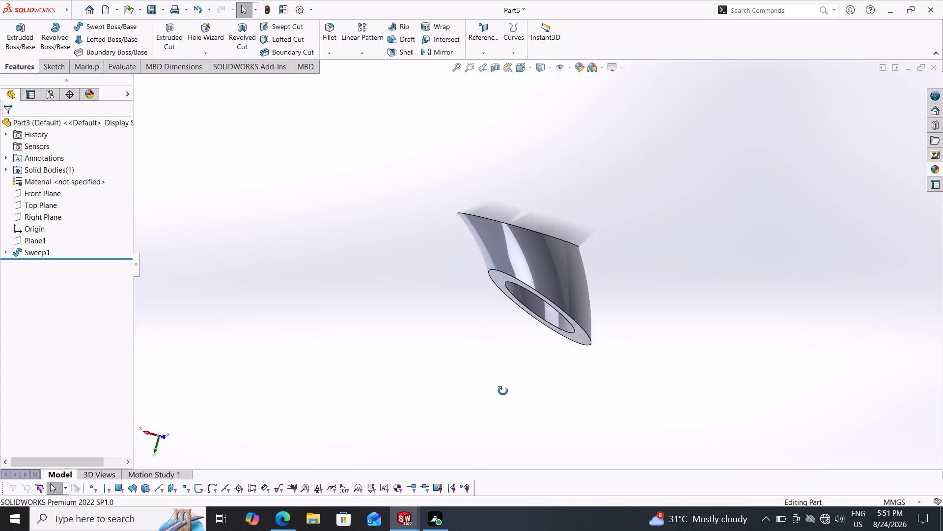
middle_drag(503, 391, 671, 290)
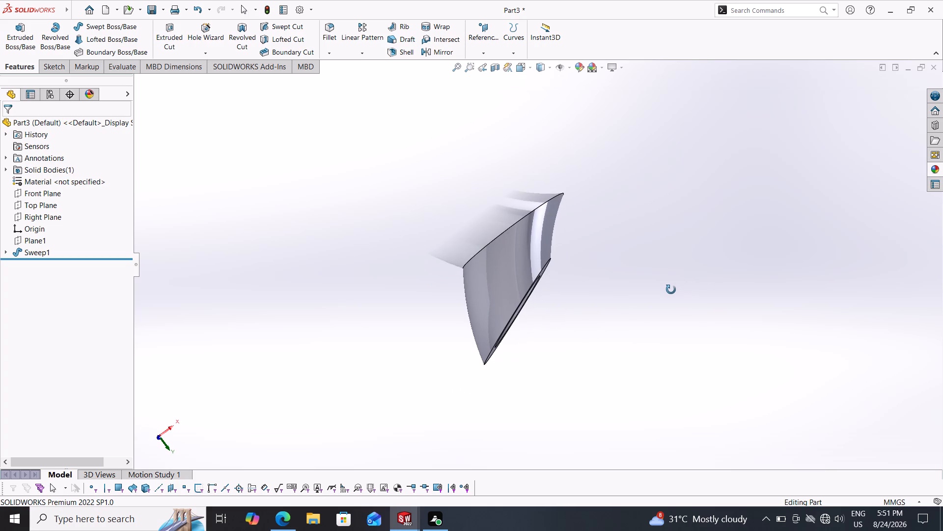
middle_drag(671, 290, 692, 294)
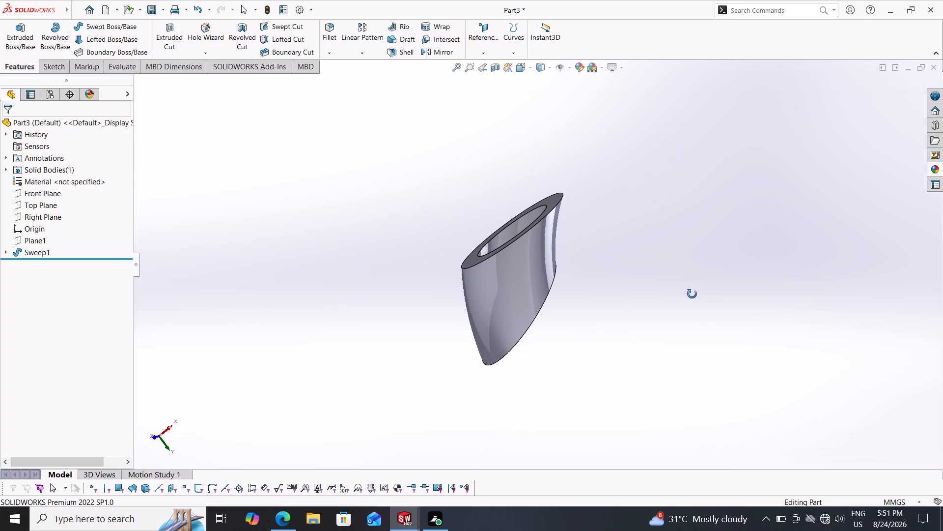
middle_drag(692, 294, 694, 298)
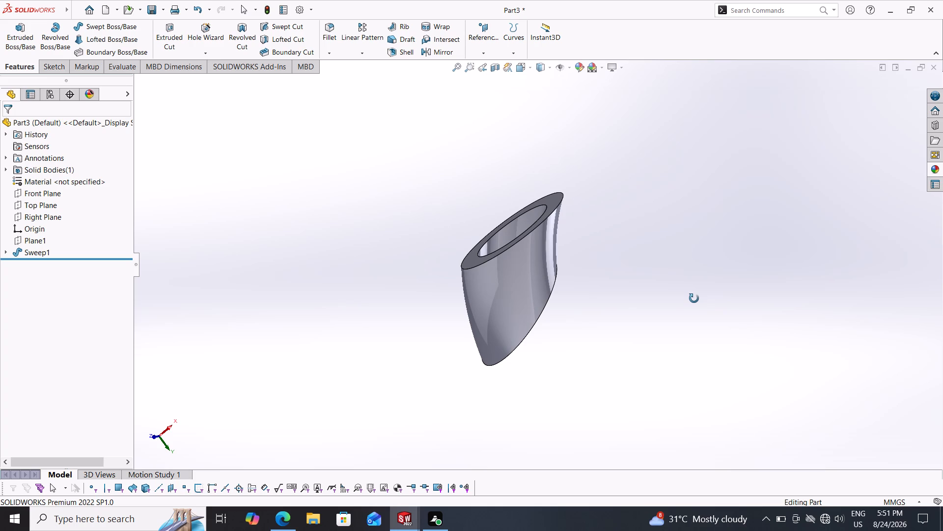
middle_drag(694, 298, 680, 292)
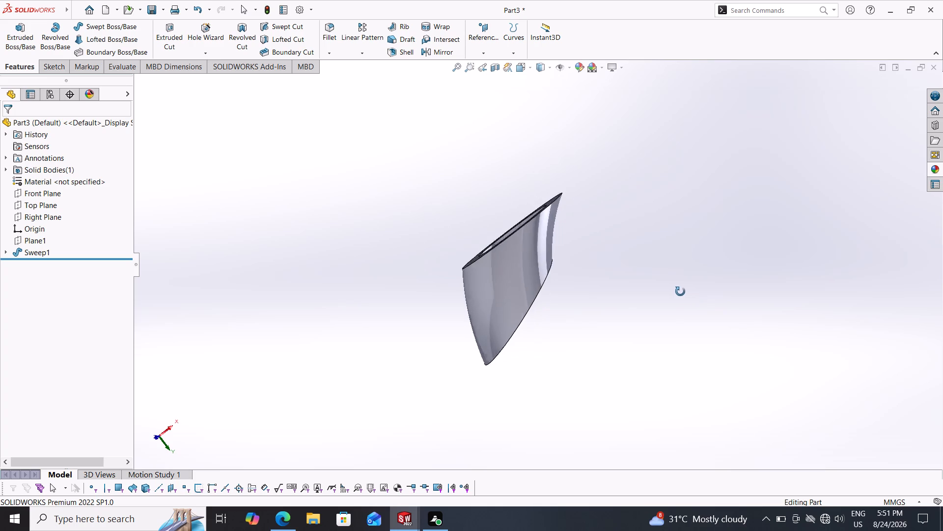
middle_drag(680, 292, 676, 294)
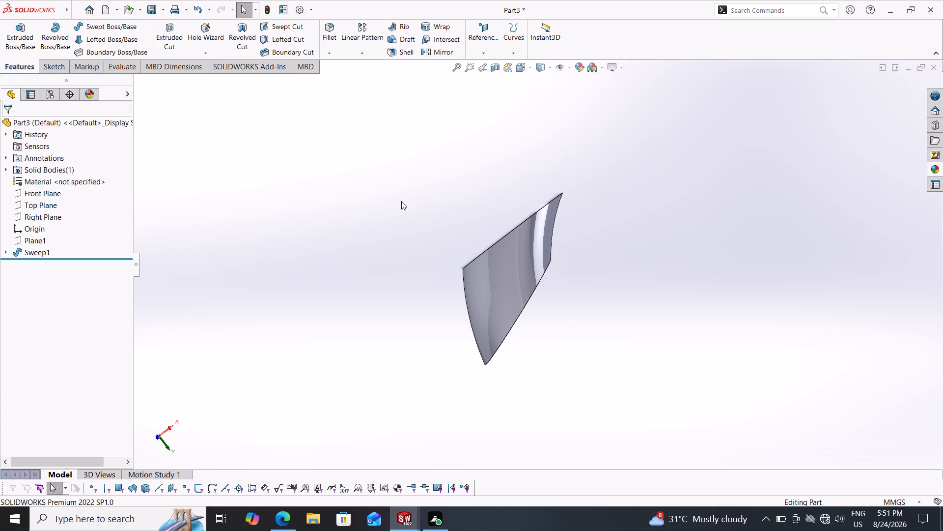
Undo the sweep, the circle sketch, the reference plane and the arc path sketch until the part has no features.
key(ctrl+z)
key(ctrl+z)
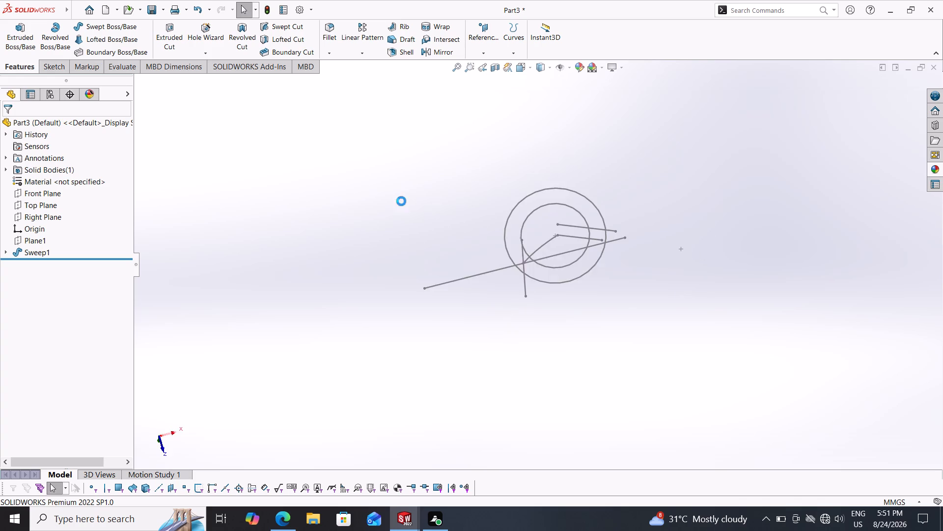
key(ctrl+z)
key(ctrl+z)
key(ctrl+z)
key(ctrl+z)
key(ctrl+z)
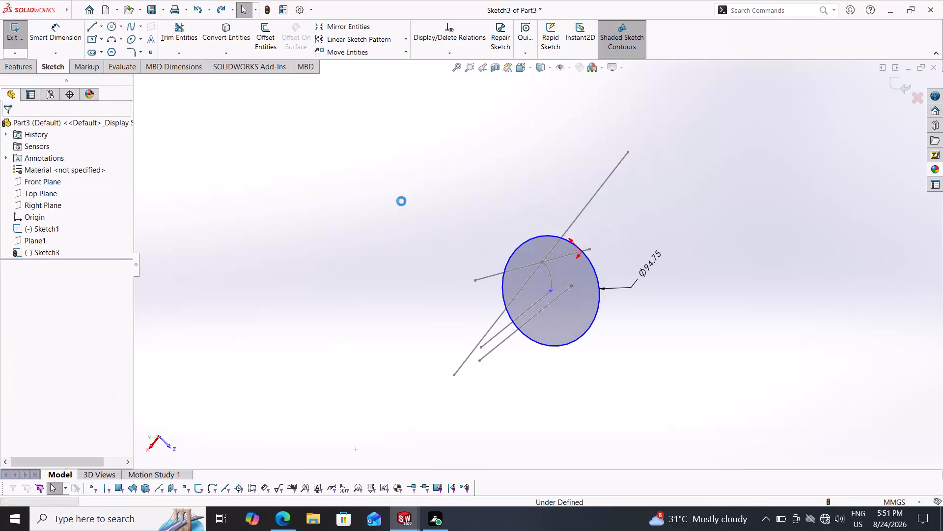
key(ctrl+z)
key(ctrl+z)
key(ctrl+z)
key(ctrl+z)
key(ctrl+z)
key(ctrl+z)
key(ctrl+z)
key(ctrl+z)
key(ctrl+z)
key(ctrl+z)
key(ctrl+z)
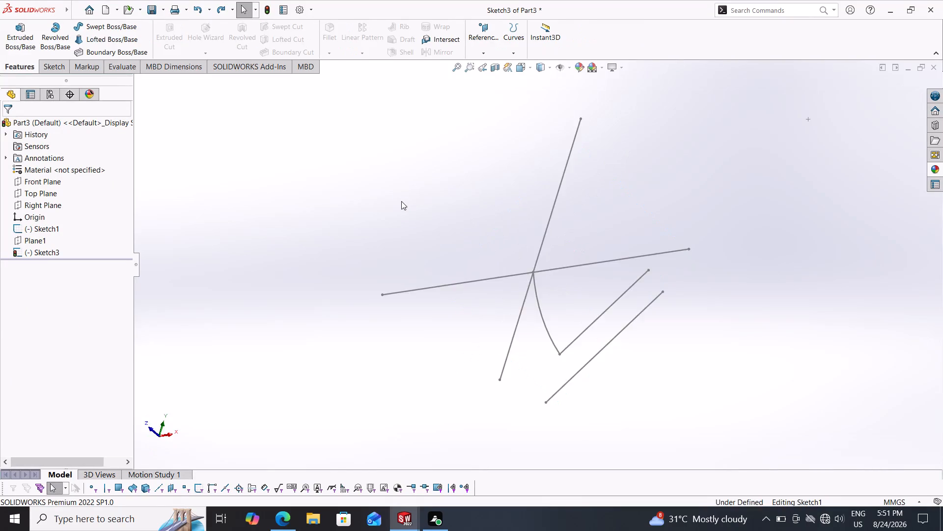
key(ctrl+z)
key(ctrl+z)
key(ctrl+z)
key(ctrl+z)
key(ctrl+z)
key(ctrl+z)
key(ctrl+z)
key(ctrl+z)
key(ctrl+z)
key(ctrl+z)
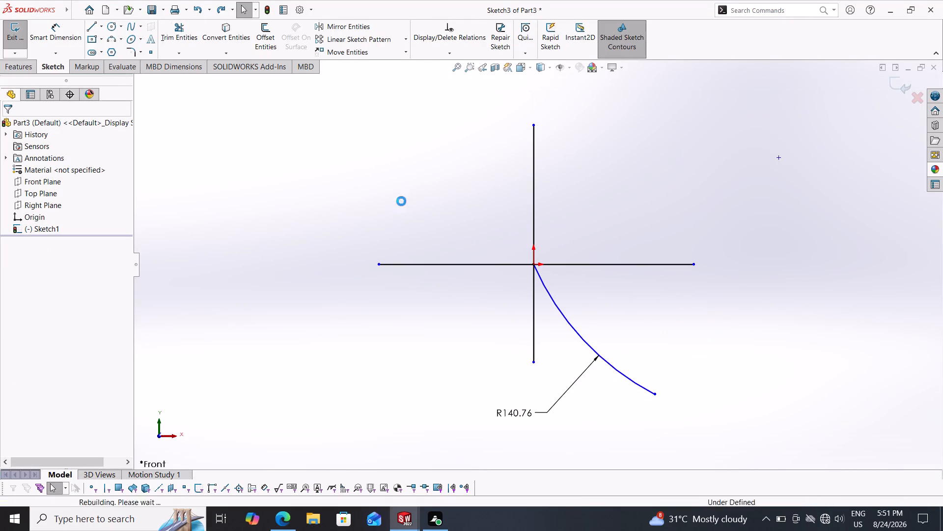
key(ctrl+z)
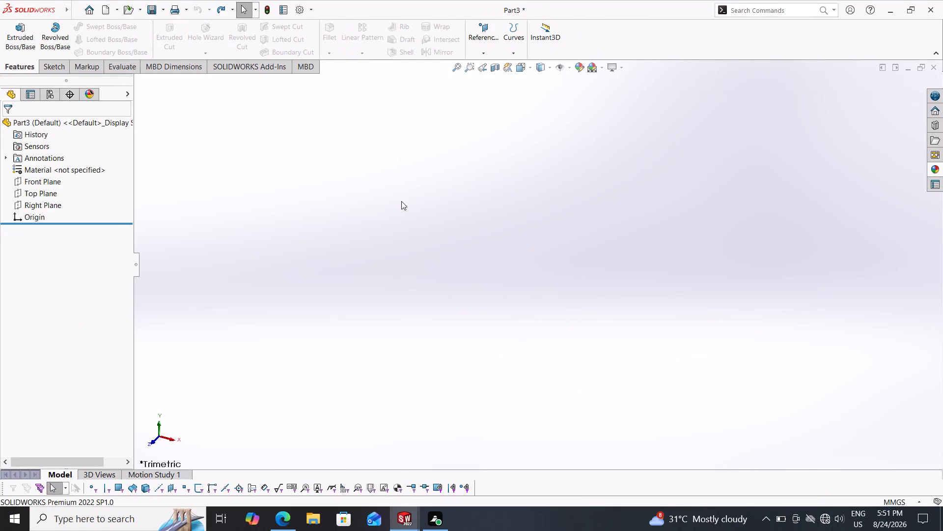
Sketch a center rectangle about 129 mm by 97 mm on the Top Plane, centred on the origin.
click(46, 181)
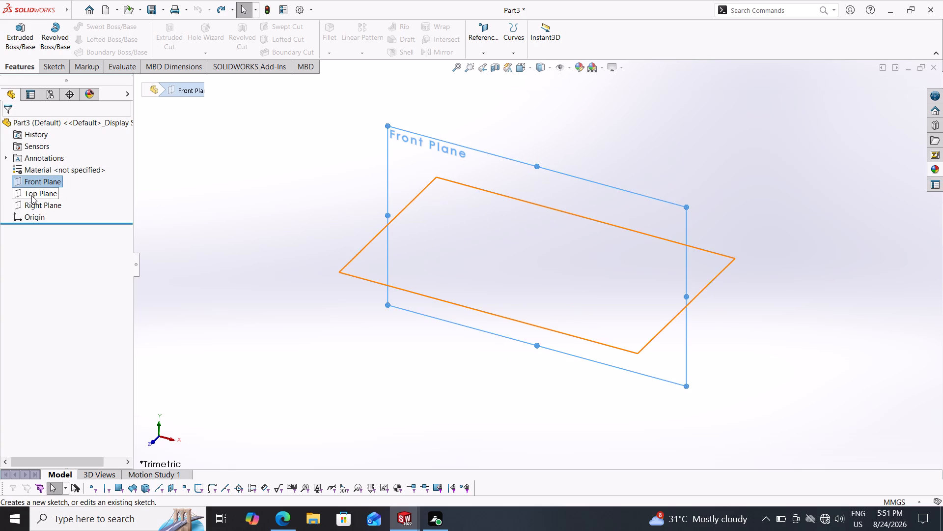
click(31, 196)
click(41, 178)
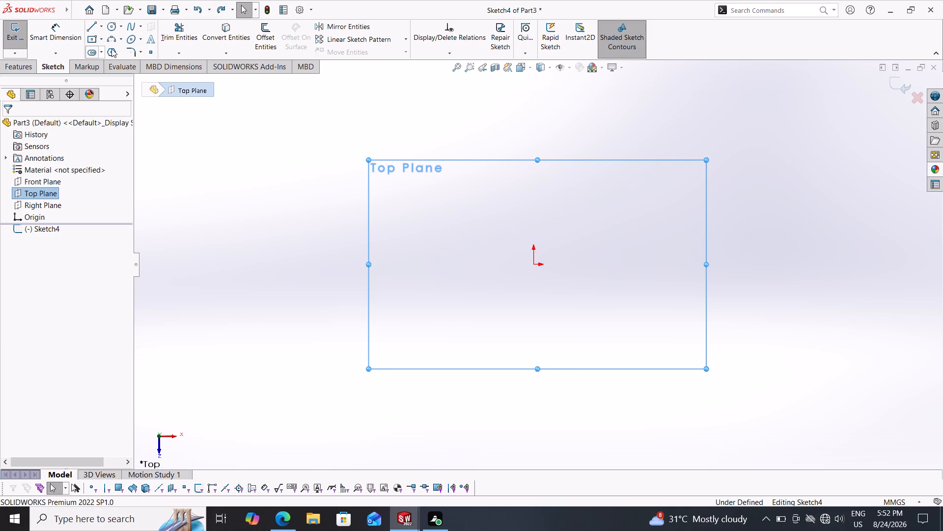
click(94, 37)
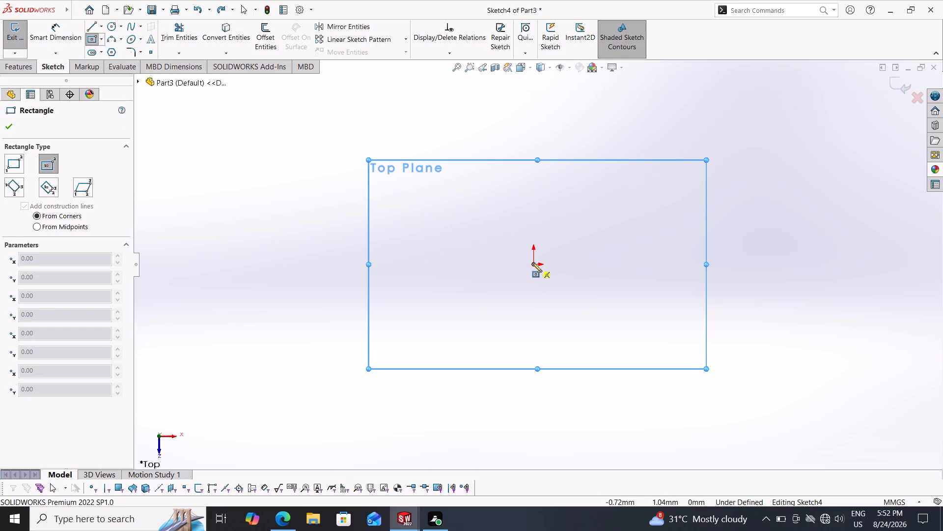
drag(532, 263, 656, 357)
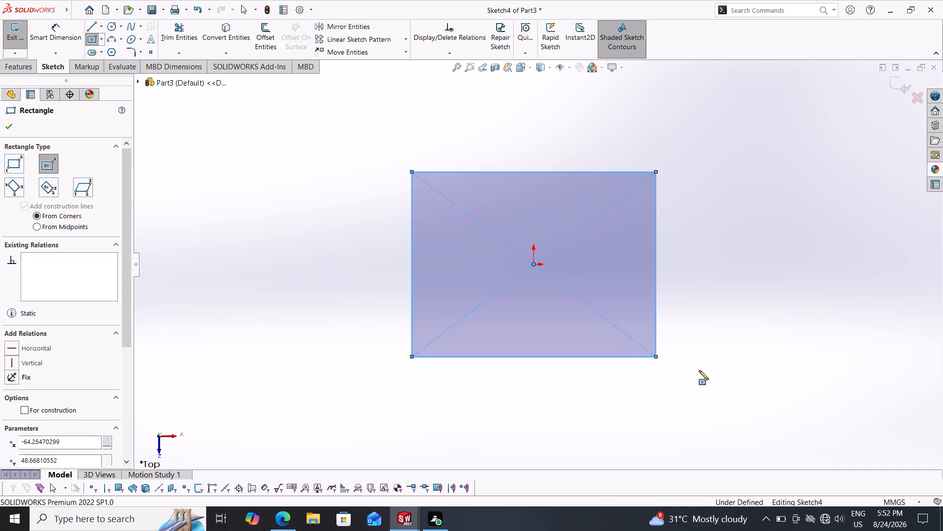
Dimension the rectangle's vertical and horizontal sides as 225 mm each.
click(55, 35)
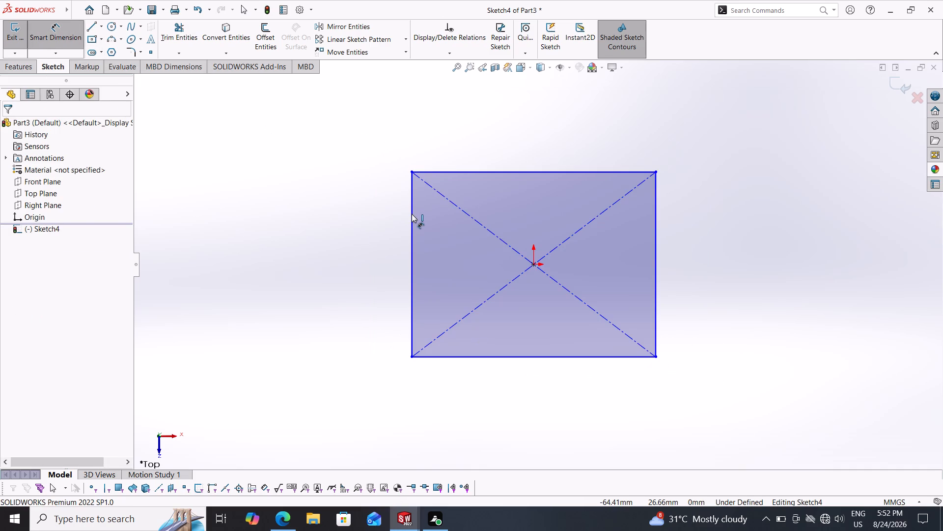
drag(412, 214, 327, 235)
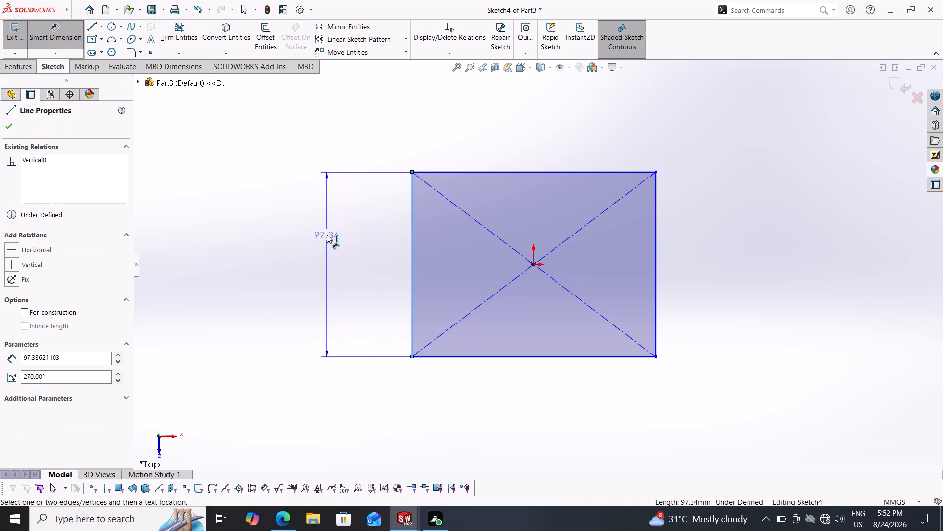
click(327, 235)
text(225)
key(Return)
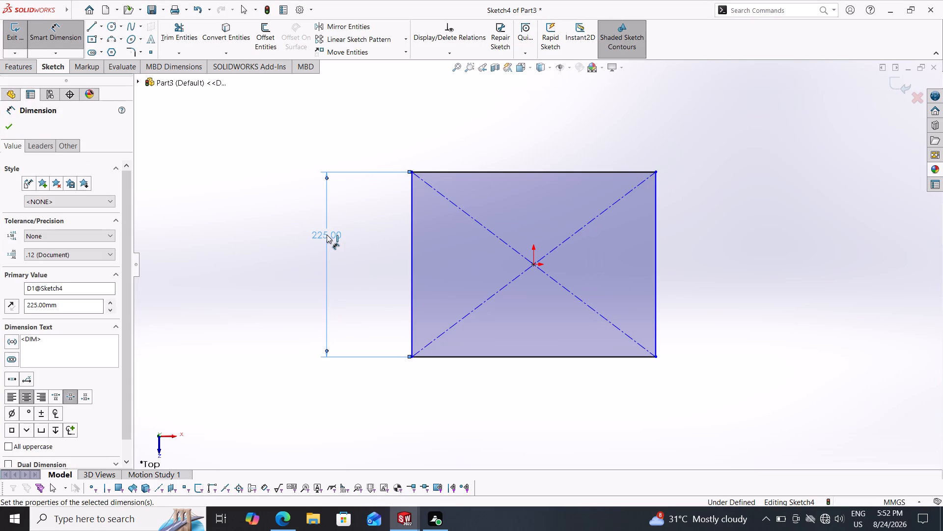
click(500, 357)
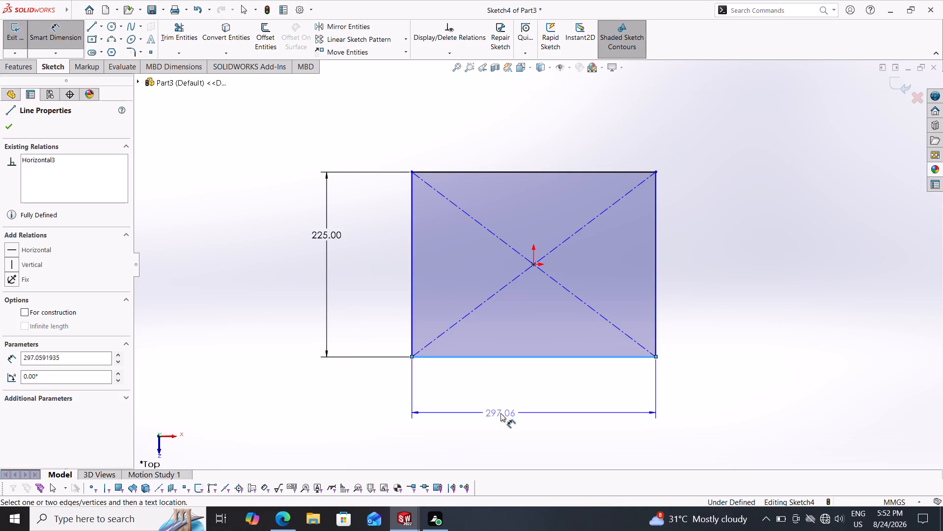
click(500, 413)
text(225)
key(Return)
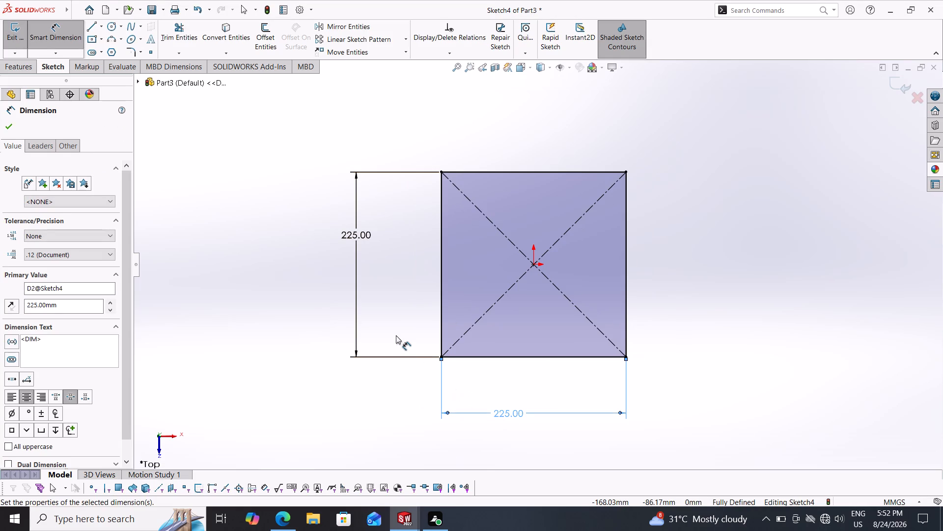
Round all four corners of the square with 38 mm sketch fillets.
click(133, 49)
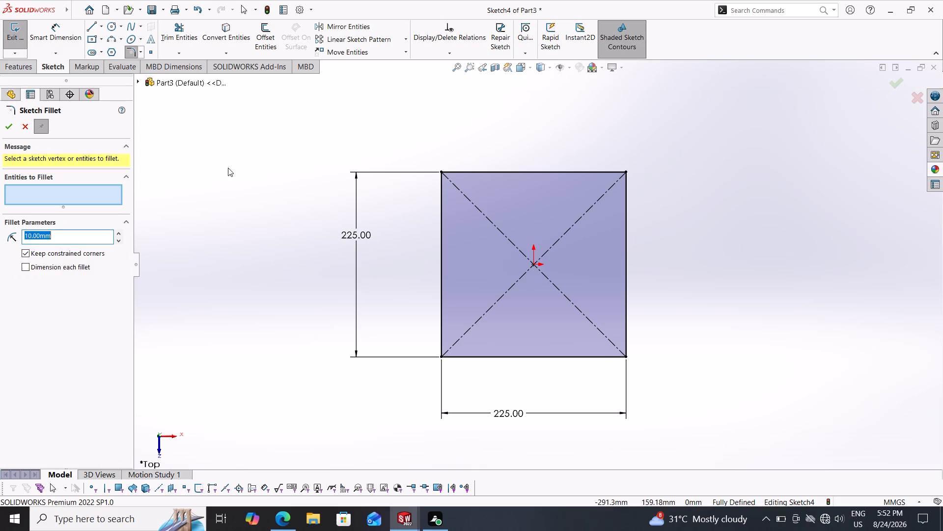
text(38)
key(Return)
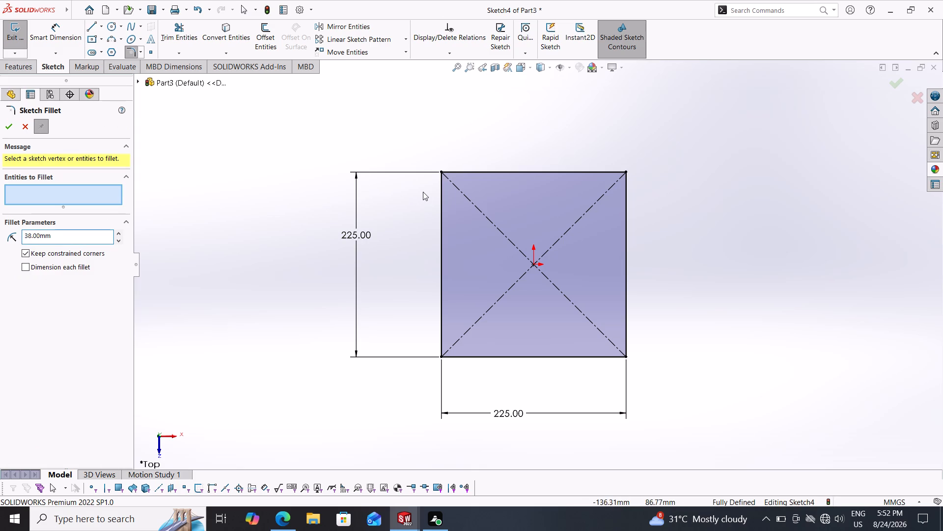
drag(463, 153, 462, 153)
drag(462, 153, 413, 212)
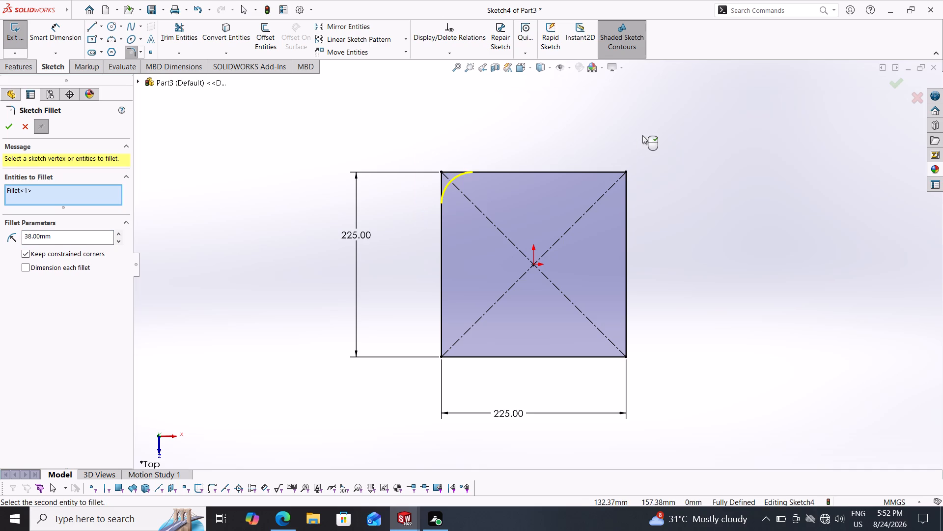
drag(642, 135, 598, 203)
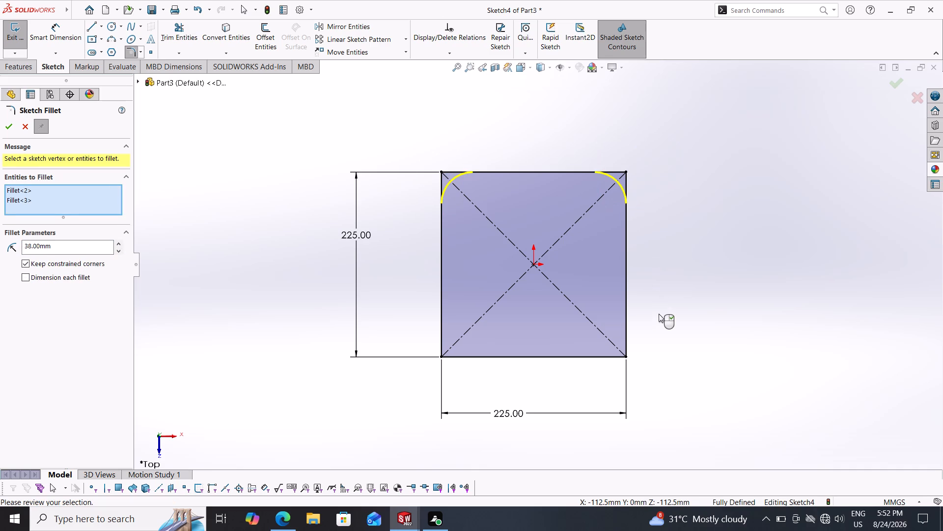
drag(648, 316, 569, 377)
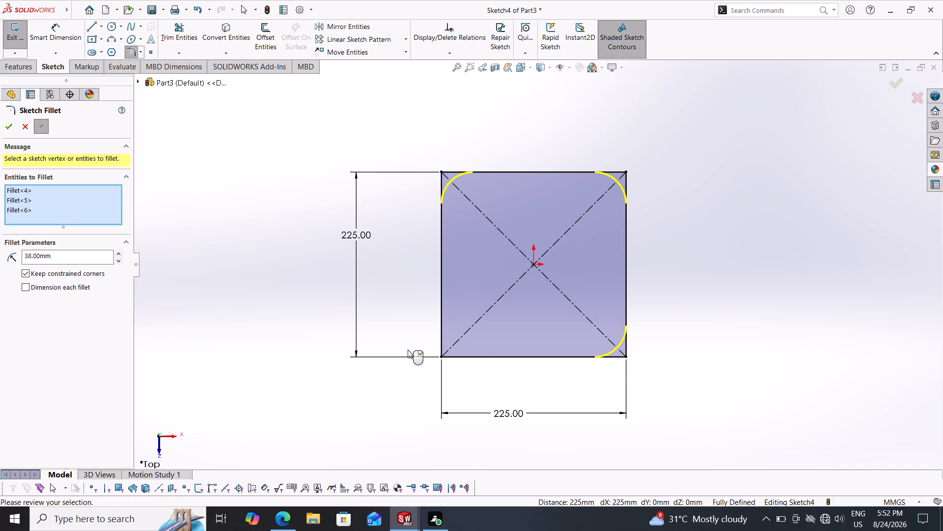
drag(423, 334, 479, 373)
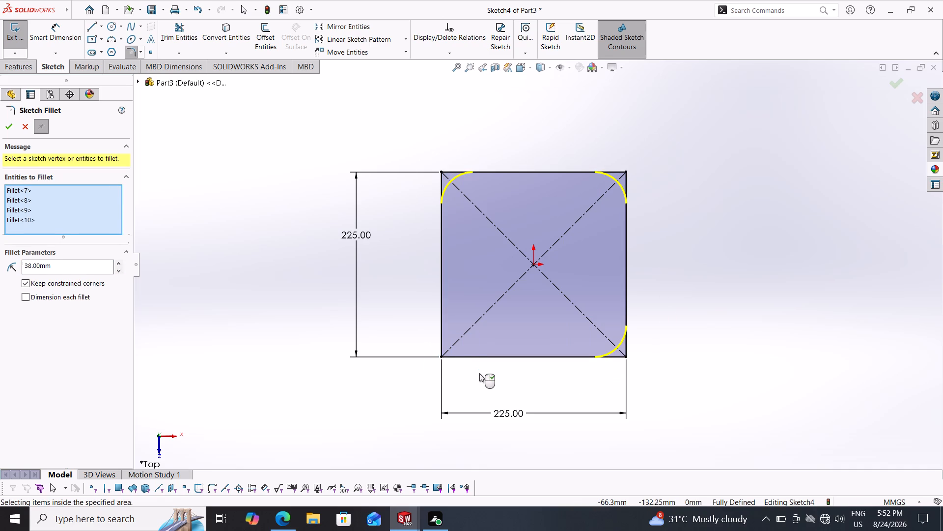
click(11, 124)
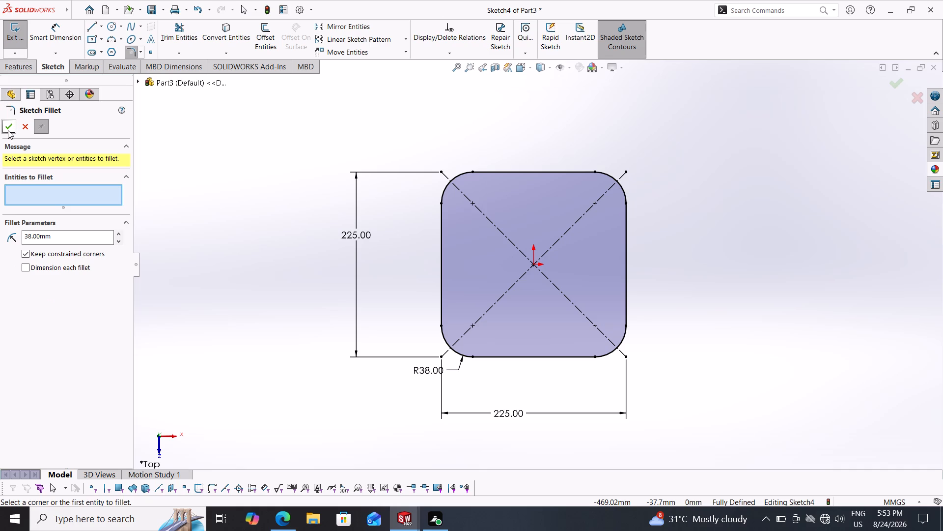
click(9, 130)
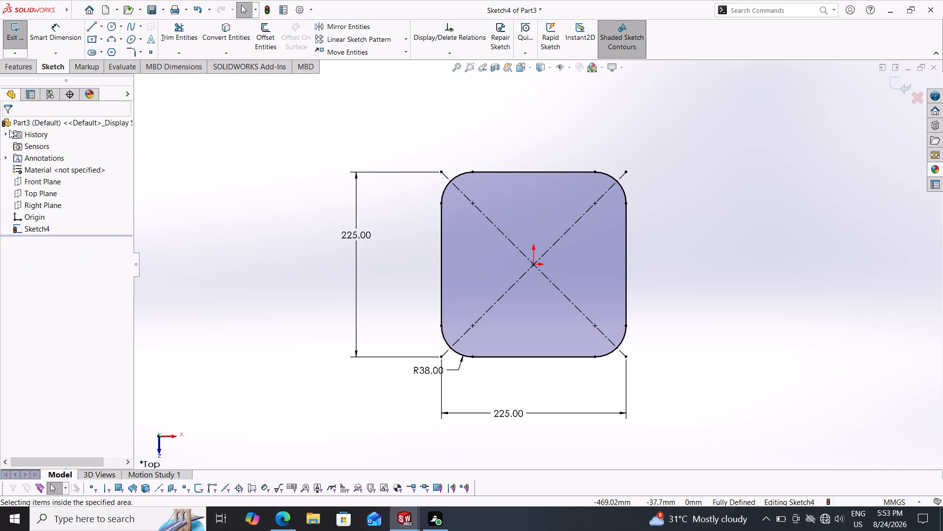
Extrude the rounded square 37 mm blind in the reversed direction, below the Top Plane.
click(23, 61)
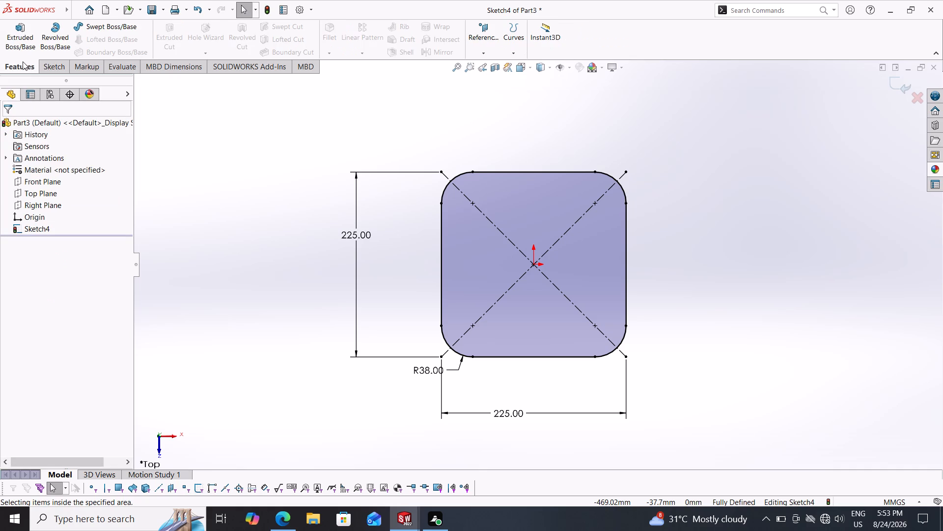
click(15, 36)
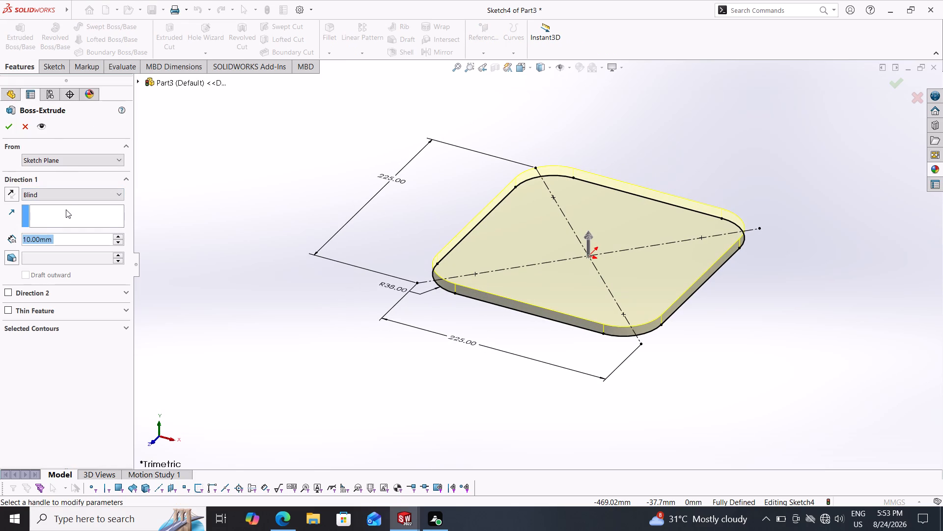
text(37)
key(Return)
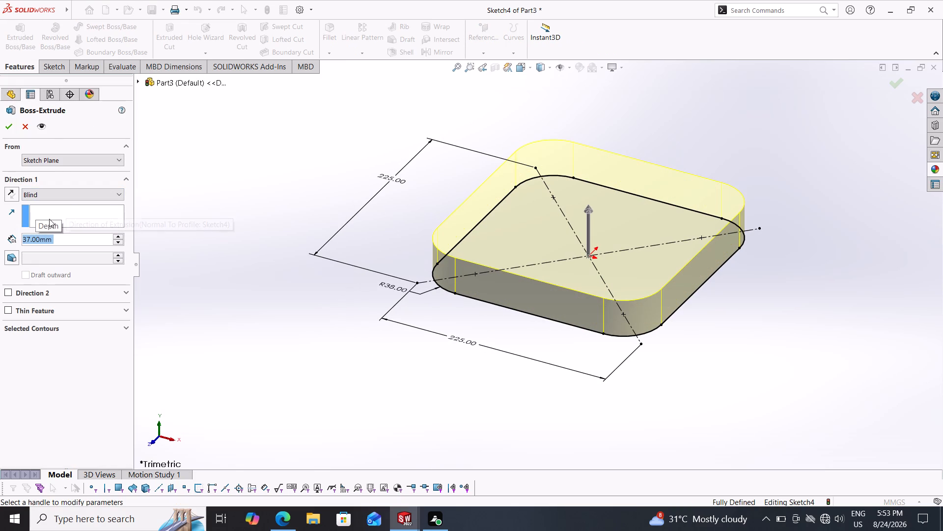
click(16, 196)
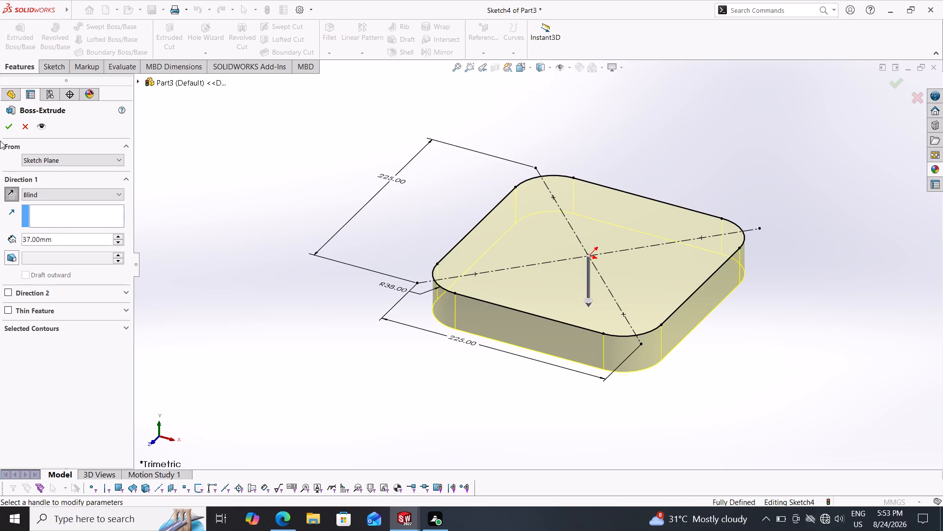
click(6, 122)
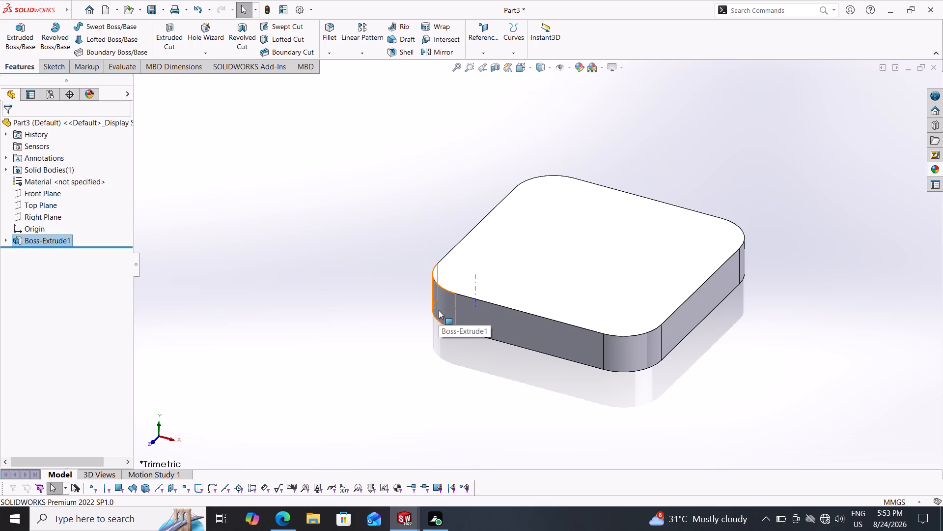
Sketch a circle of about 76 mm radius on the plate's bottom face, centred on the origin.
middle_drag(468, 322, 442, 259)
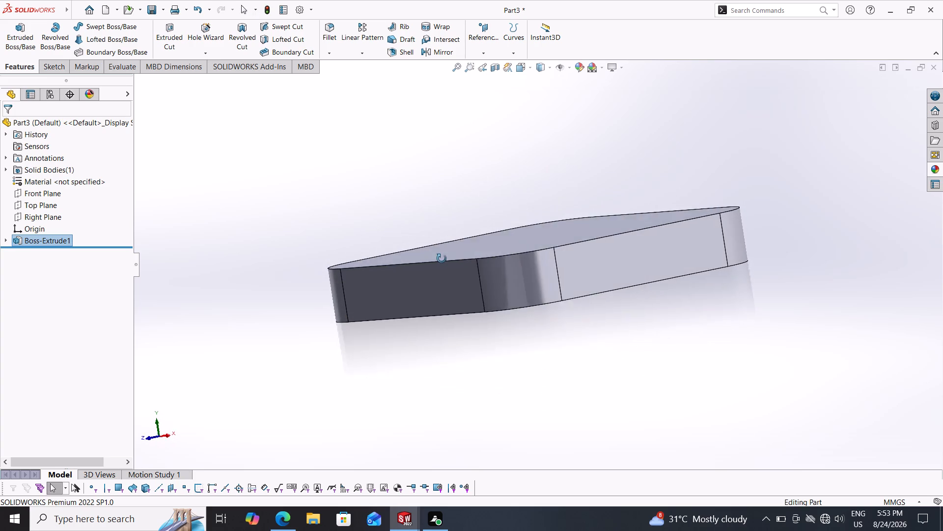
middle_drag(442, 259, 456, 270)
ctrl+scroll(456, 270, down, 2)
ctrl+scroll(456, 270, up, 5)
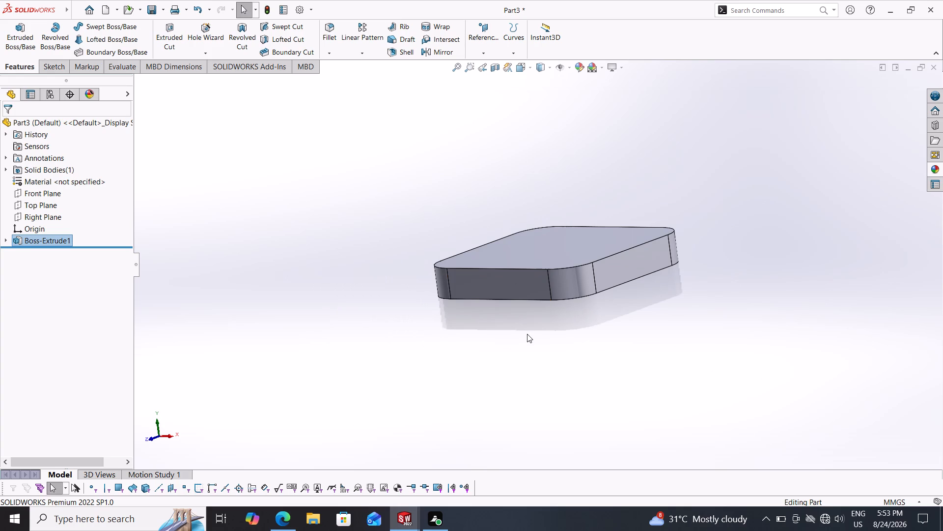
middle_drag(592, 340, 581, 223)
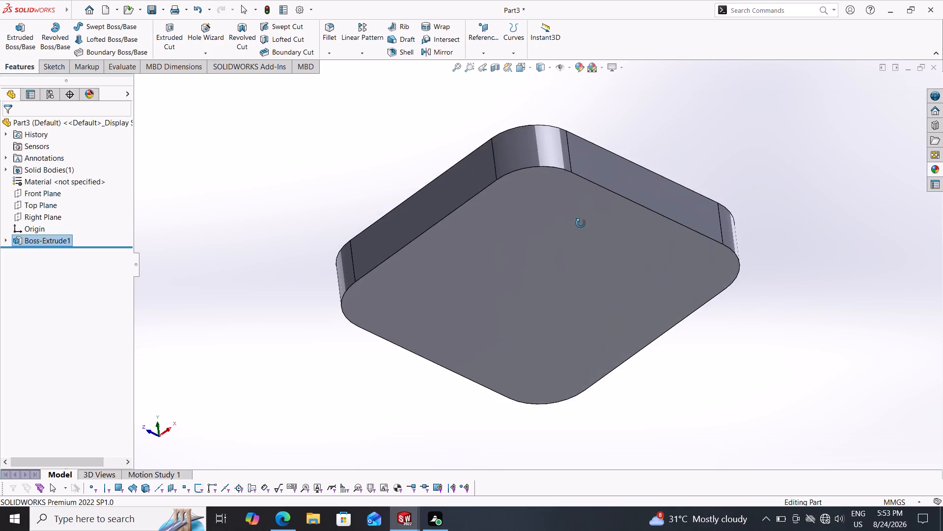
middle_drag(581, 223, 581, 199)
click(571, 225)
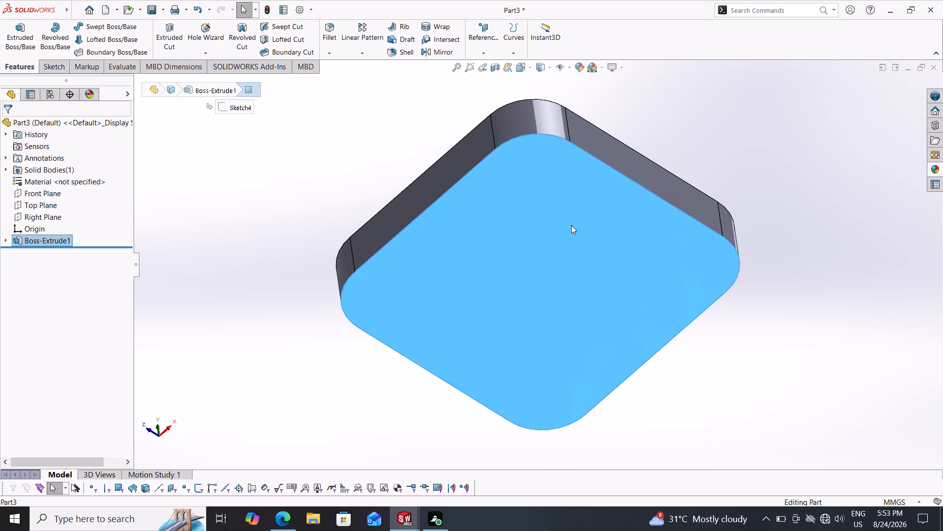
click(614, 195)
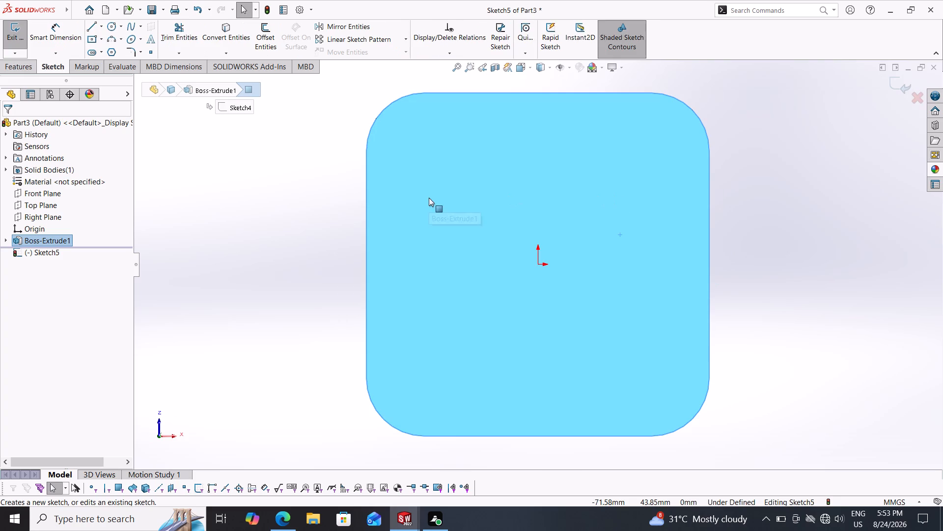
click(111, 27)
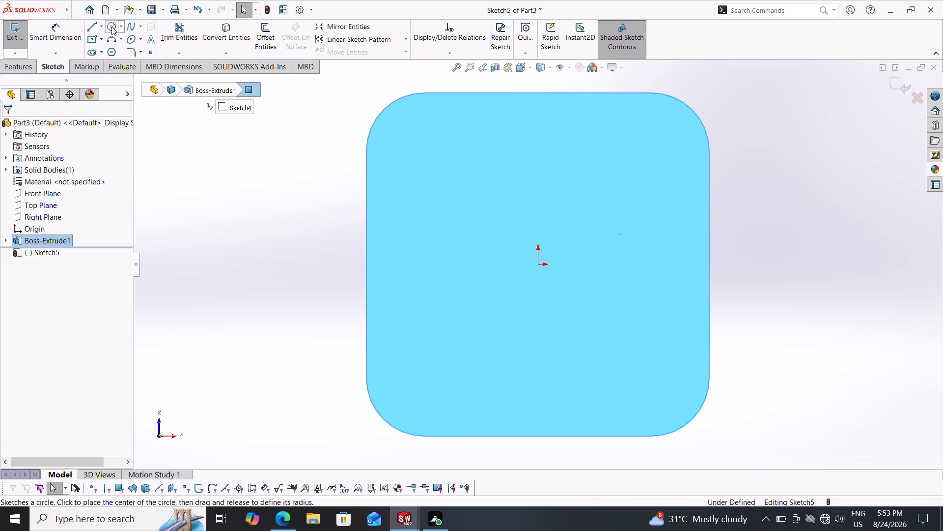
click(537, 263)
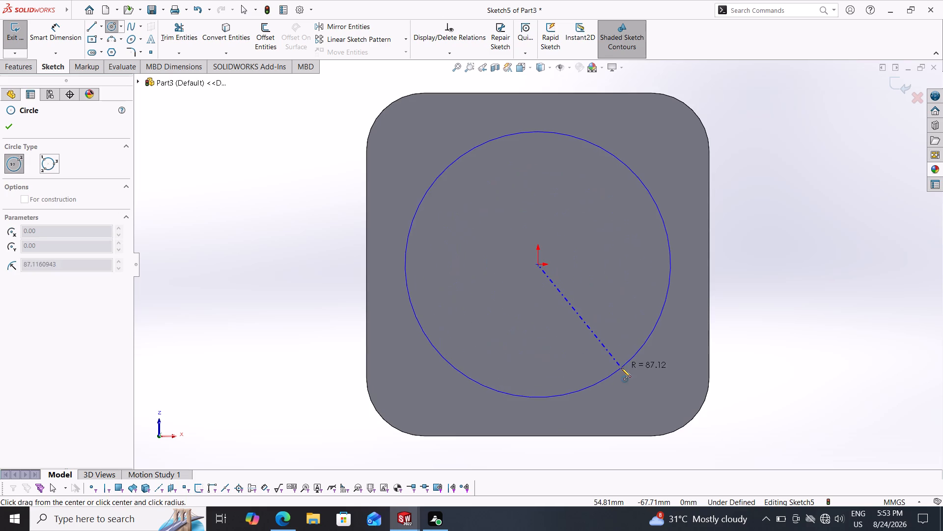
click(611, 354)
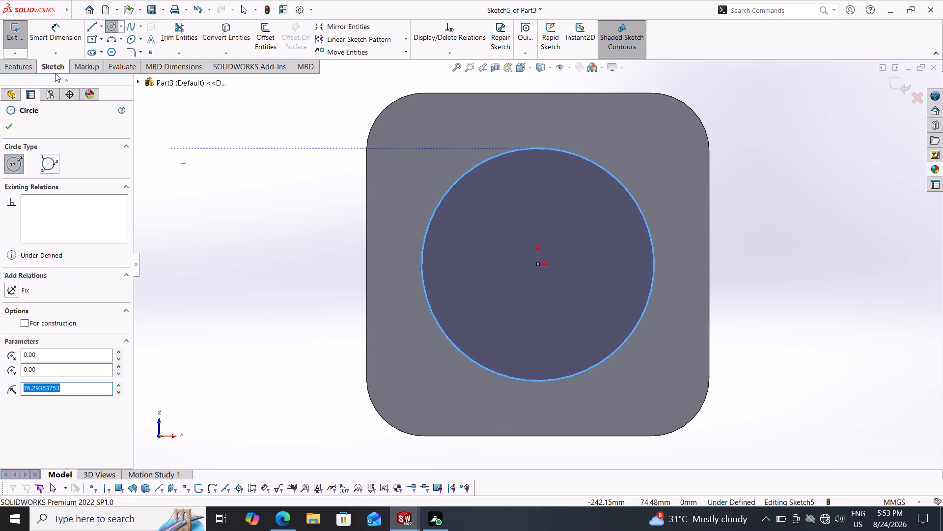
Dimension the circle's diameter as 88 mm.
click(54, 23)
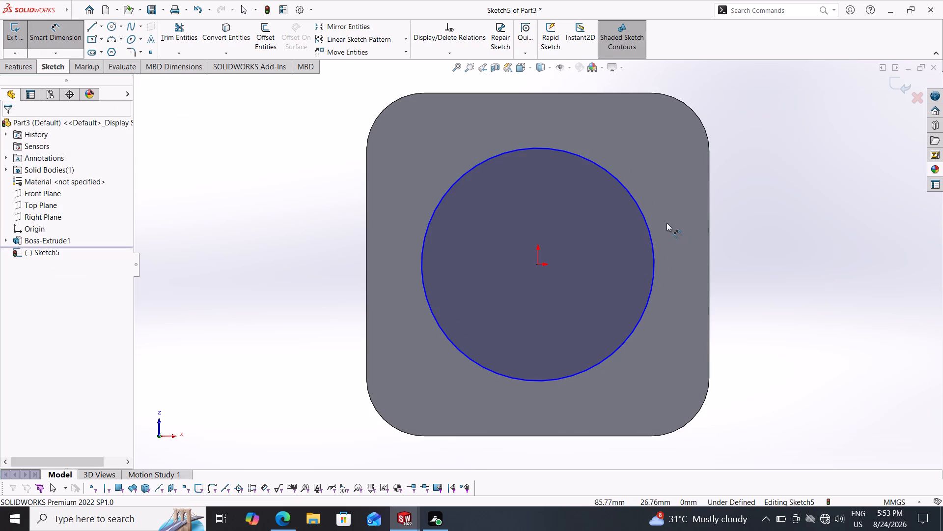
click(648, 229)
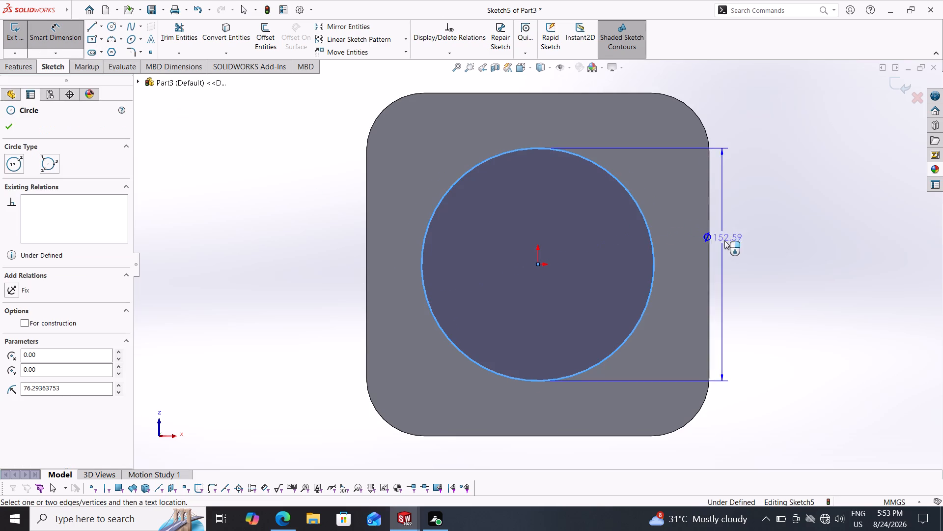
click(743, 246)
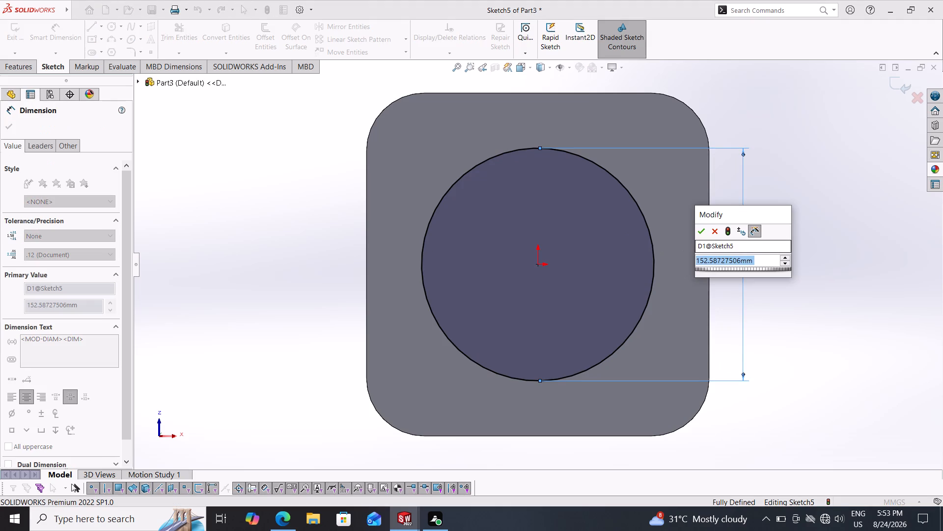
text(88)
key(Return)
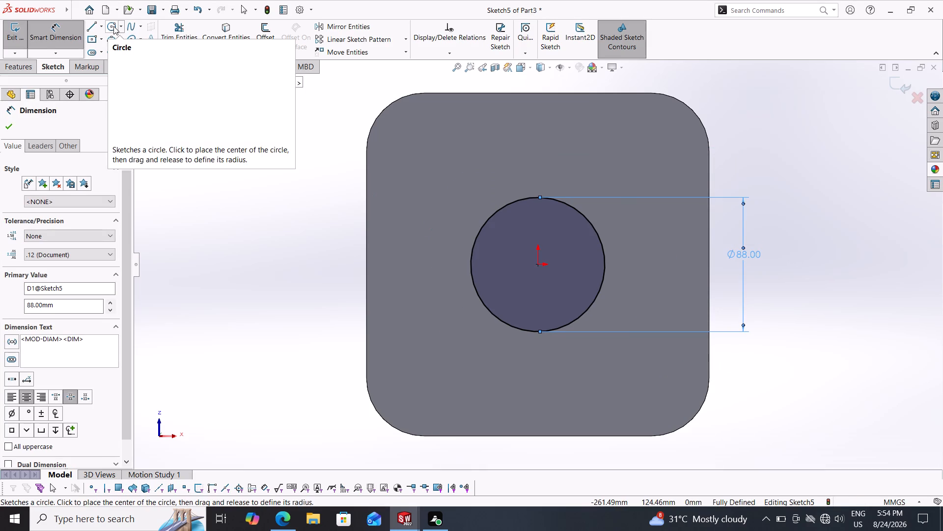
Sketch a second, larger concentric circle of about 102 mm radius, centred on the origin.
drag(113, 26, 363, 261)
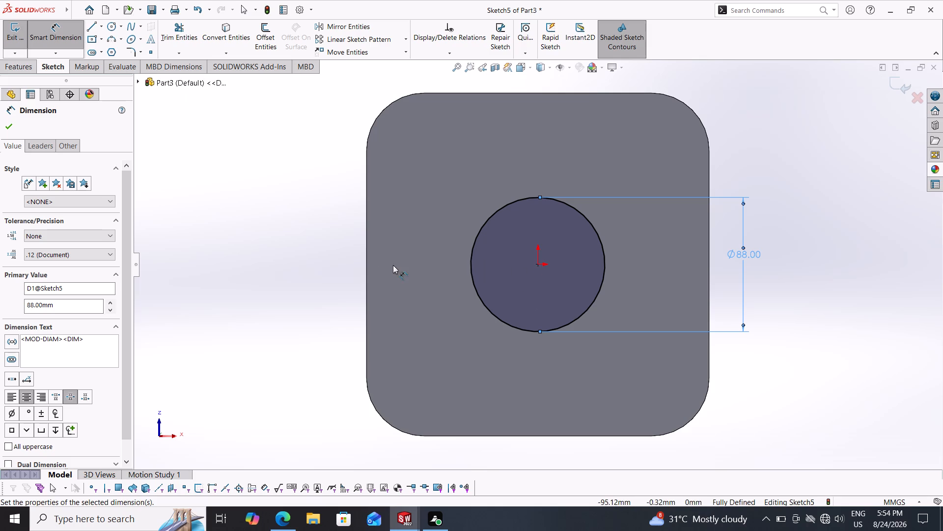
click(110, 26)
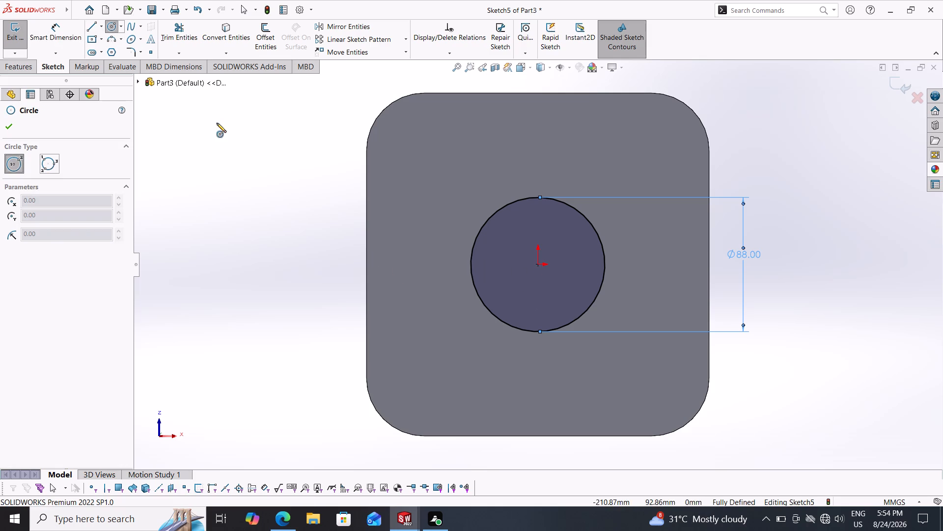
drag(540, 263, 649, 358)
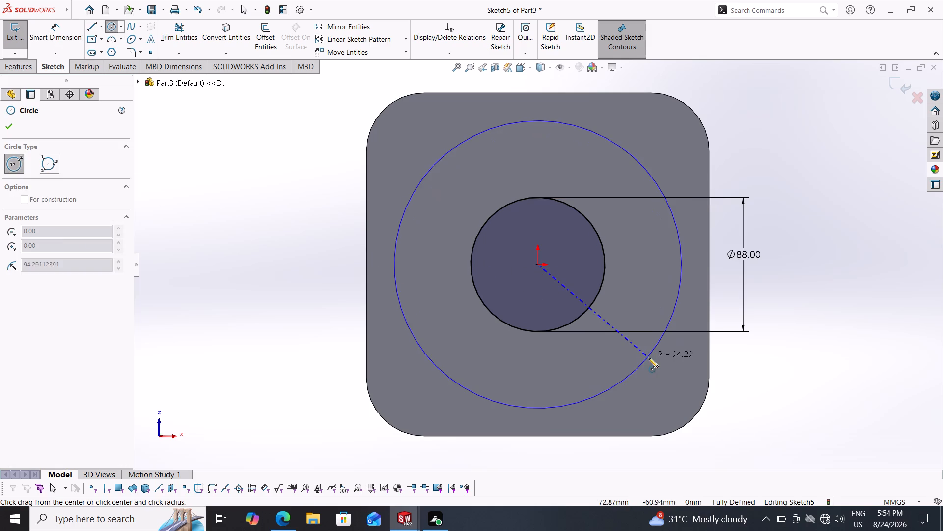
drag(649, 358, 652, 369)
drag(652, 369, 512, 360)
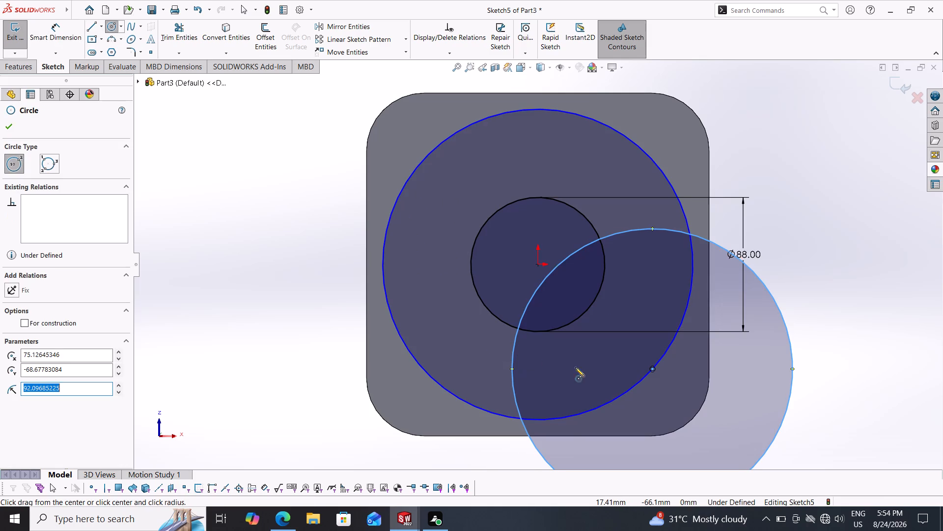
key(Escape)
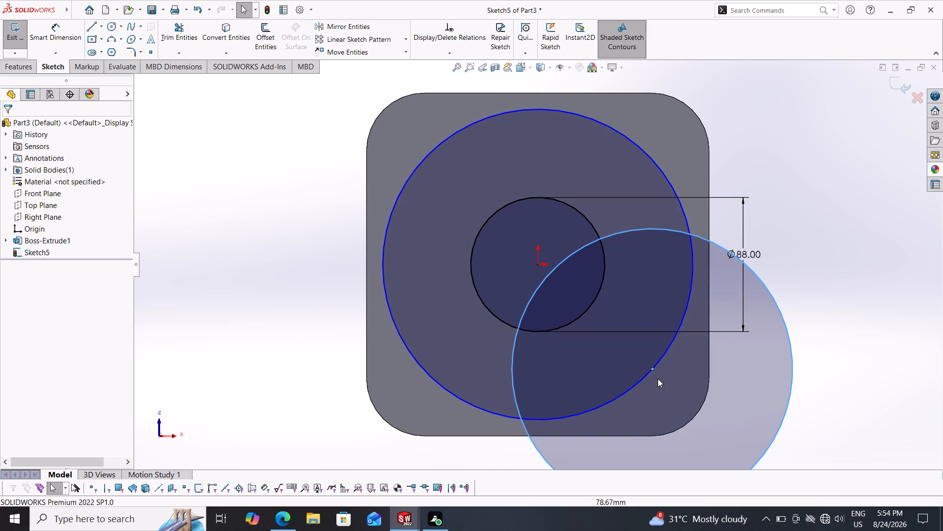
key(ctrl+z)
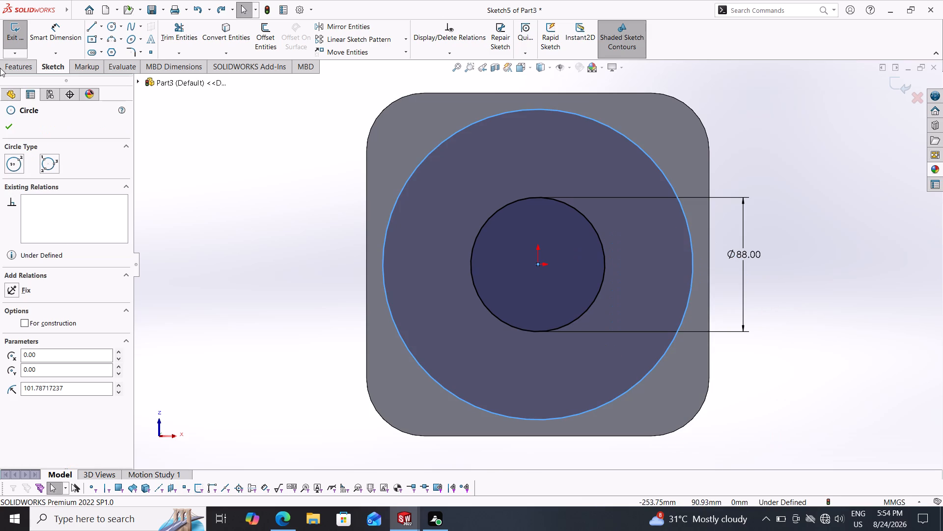
Dimension the outer circle's diameter as 130 mm.
click(69, 35)
click(54, 33)
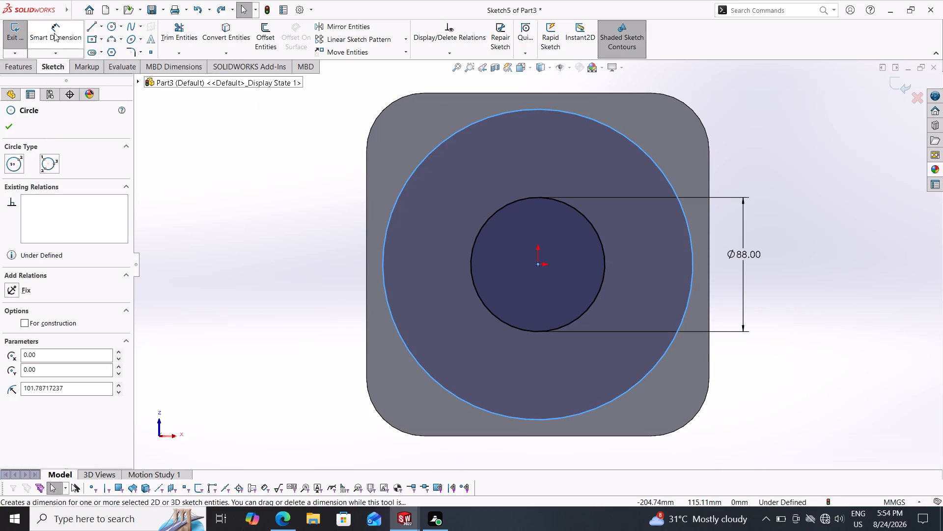
click(658, 163)
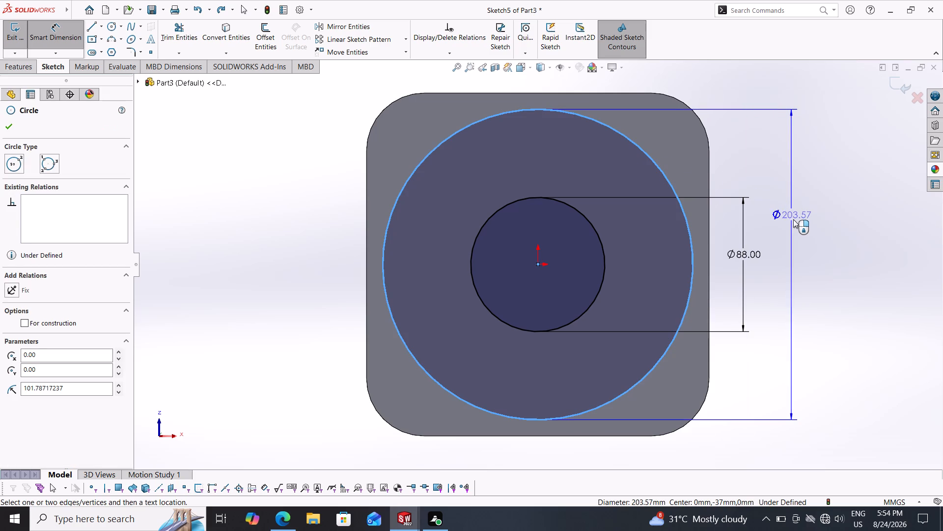
click(793, 219)
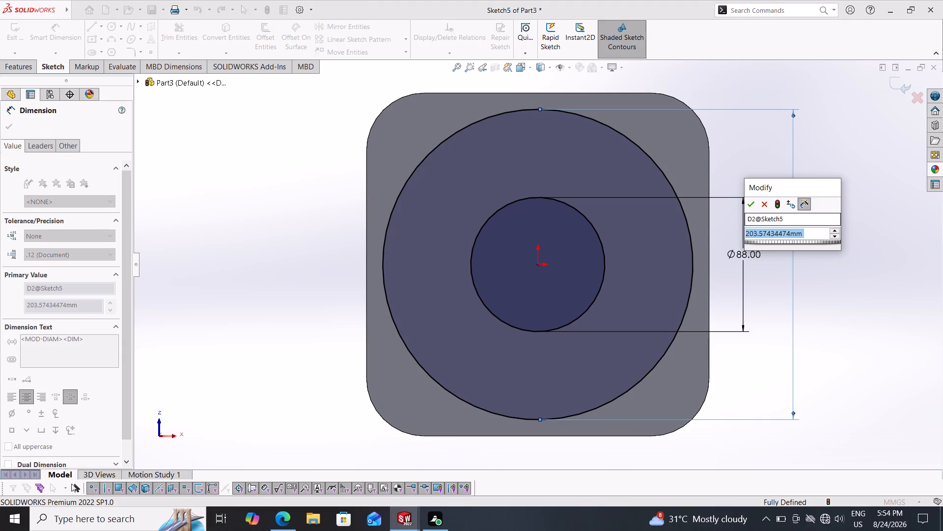
text(130)
key(Return)
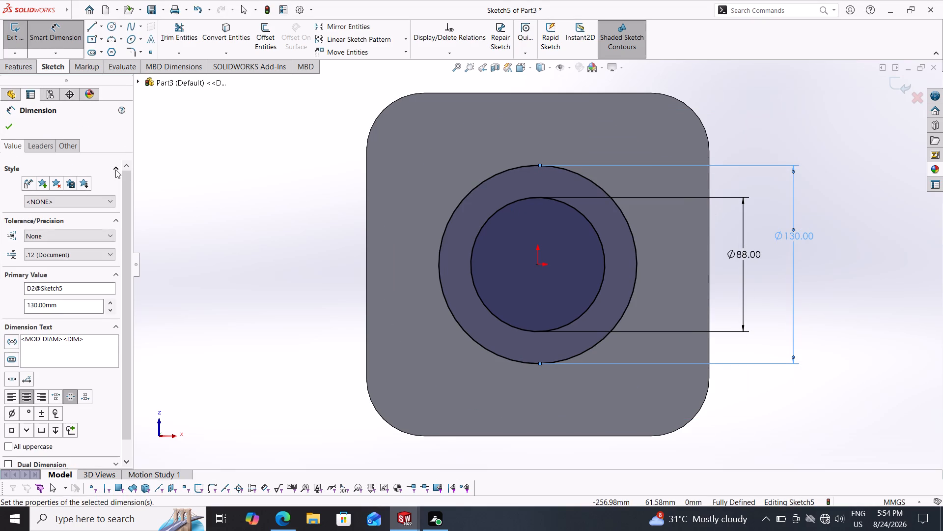
click(10, 120)
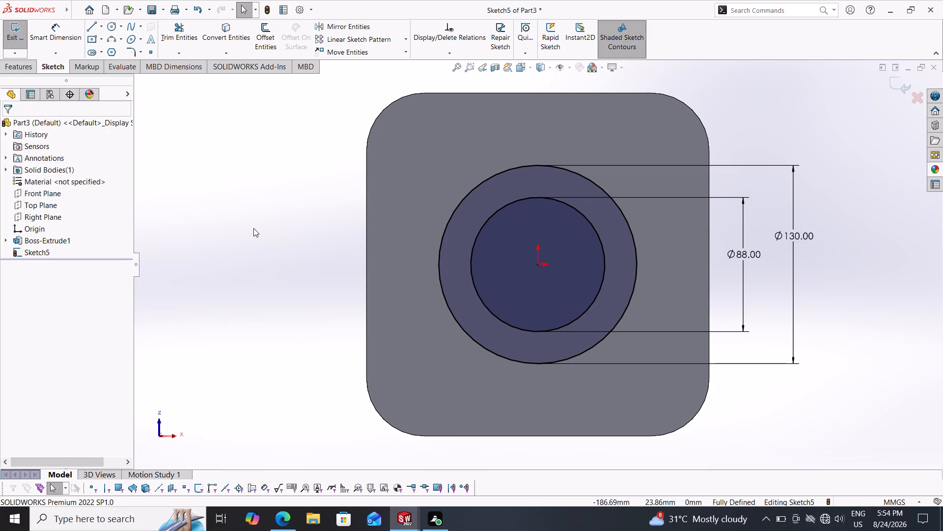
Sketch a three-point arc of about 400 mm radius from the origin to a point beyond the plate's edge, about 368 mm away.
middle_drag(253, 228, 280, 390)
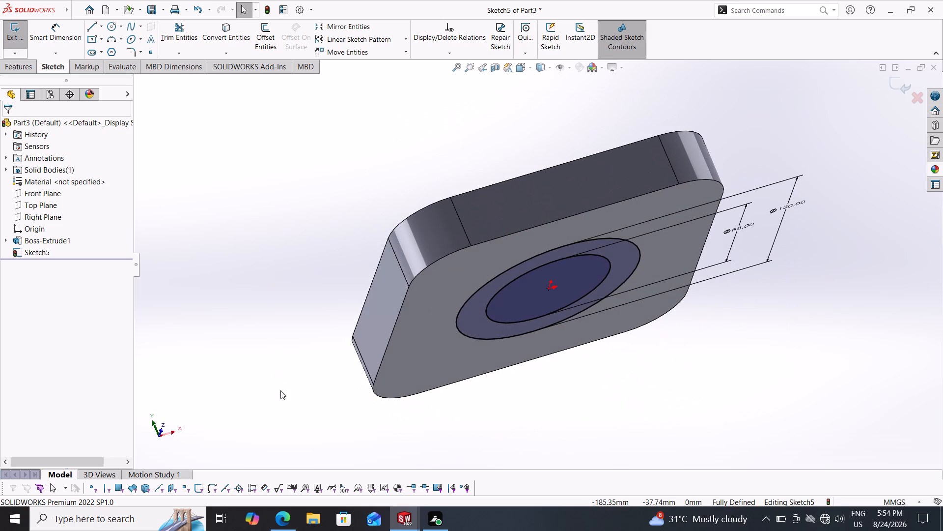
click(112, 38)
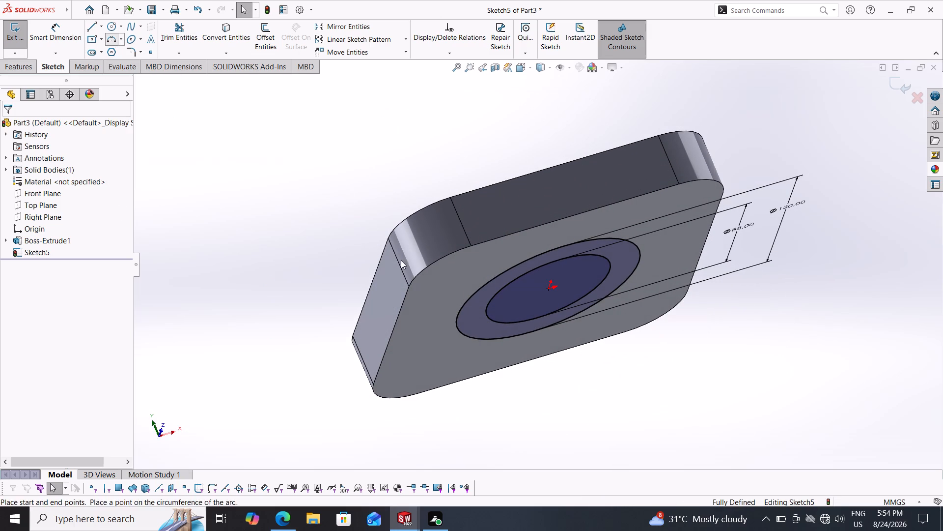
click(549, 289)
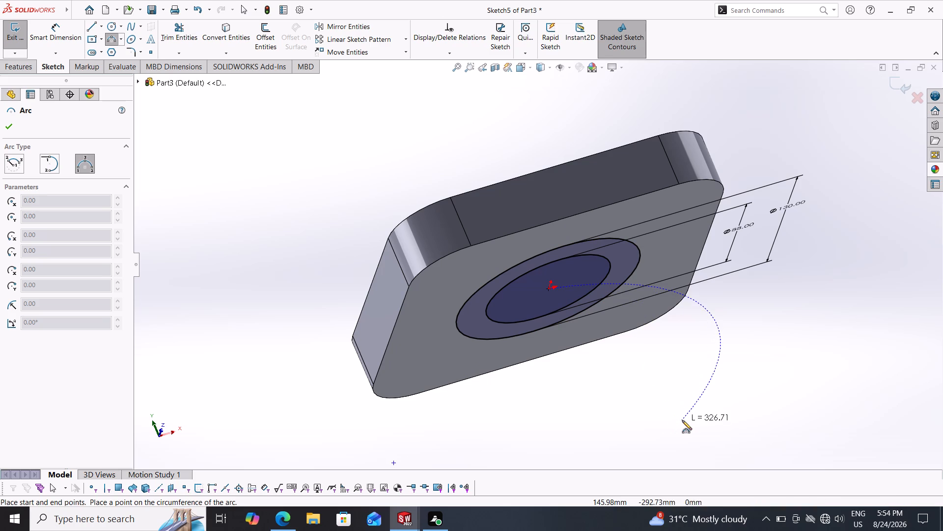
click(716, 428)
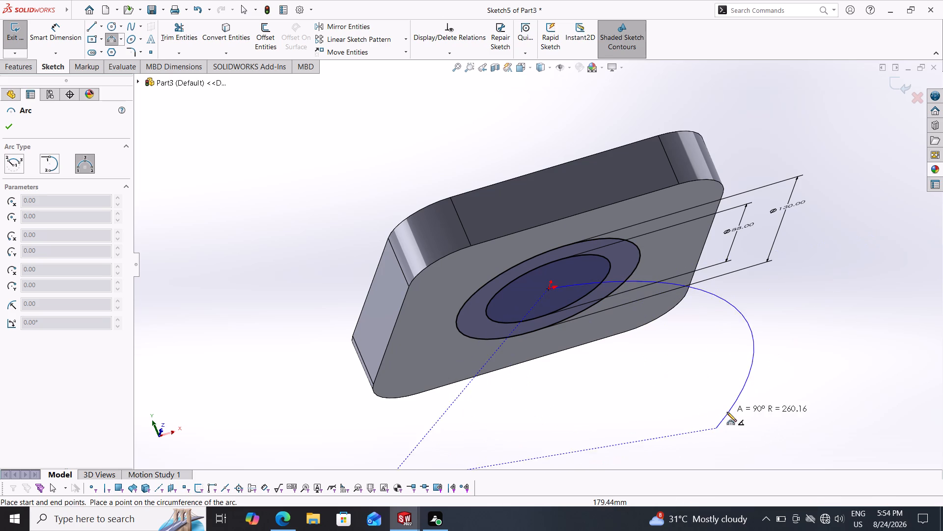
click(688, 427)
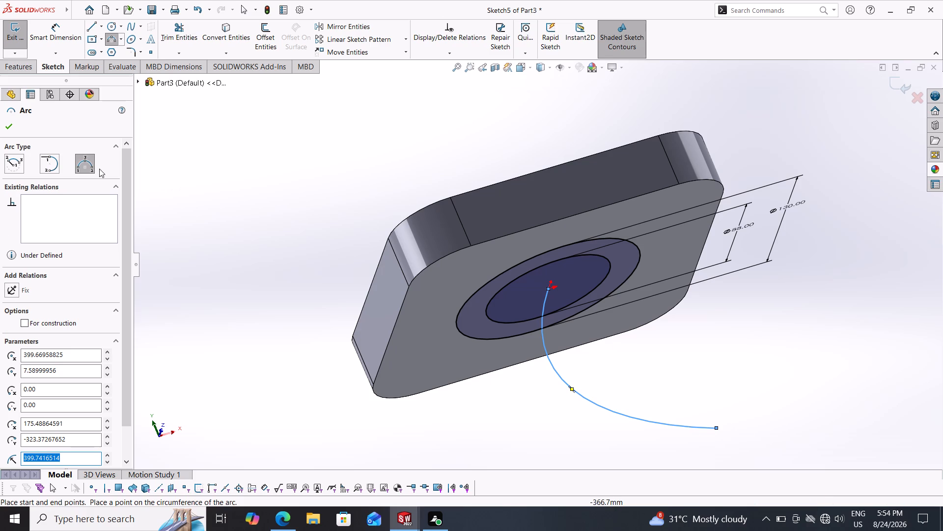
click(3, 126)
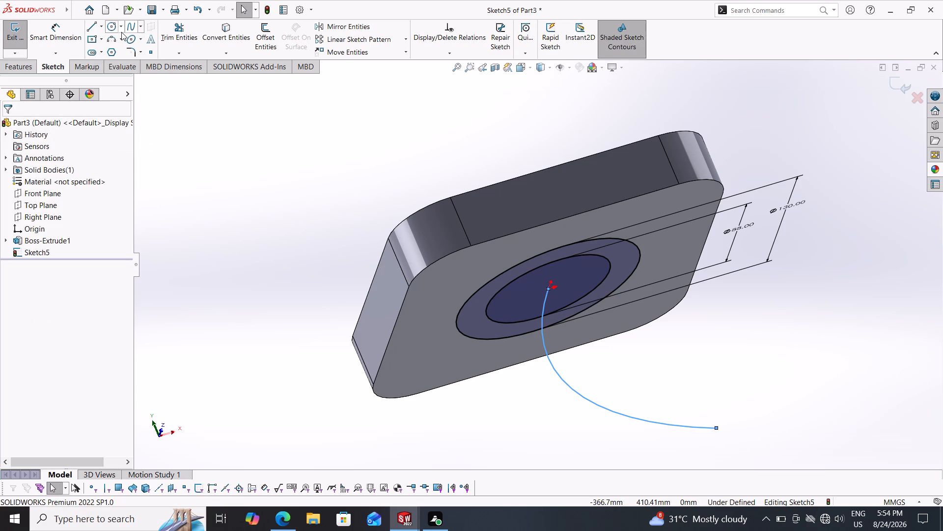
Dimension the arc's radius as 225 mm.
click(61, 33)
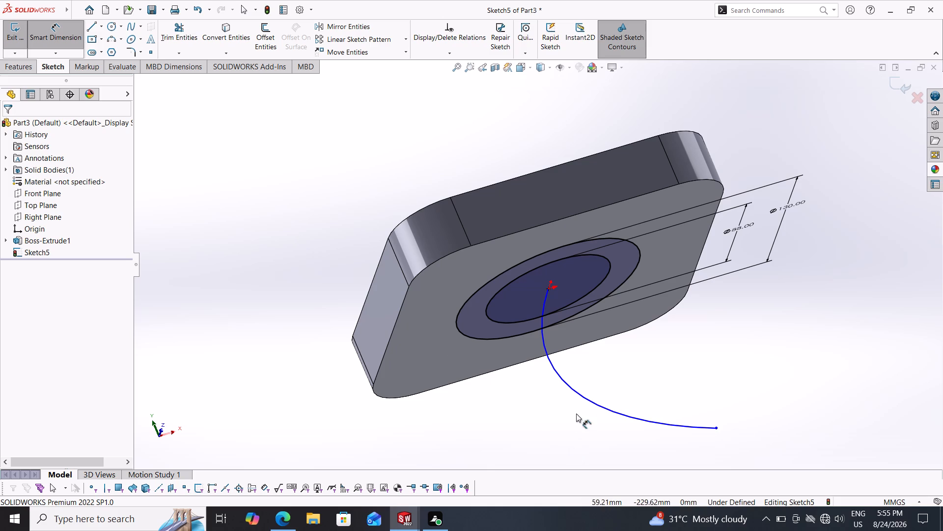
click(579, 392)
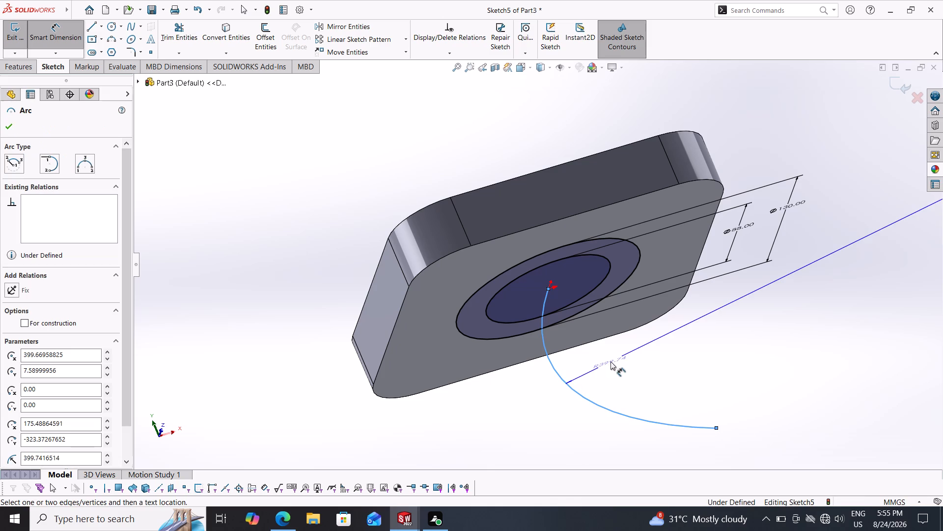
click(626, 361)
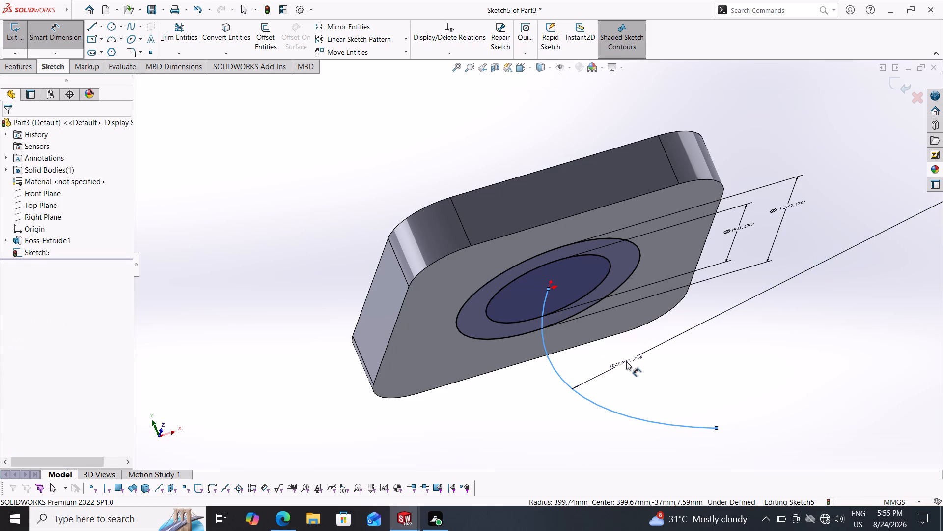
text(225)
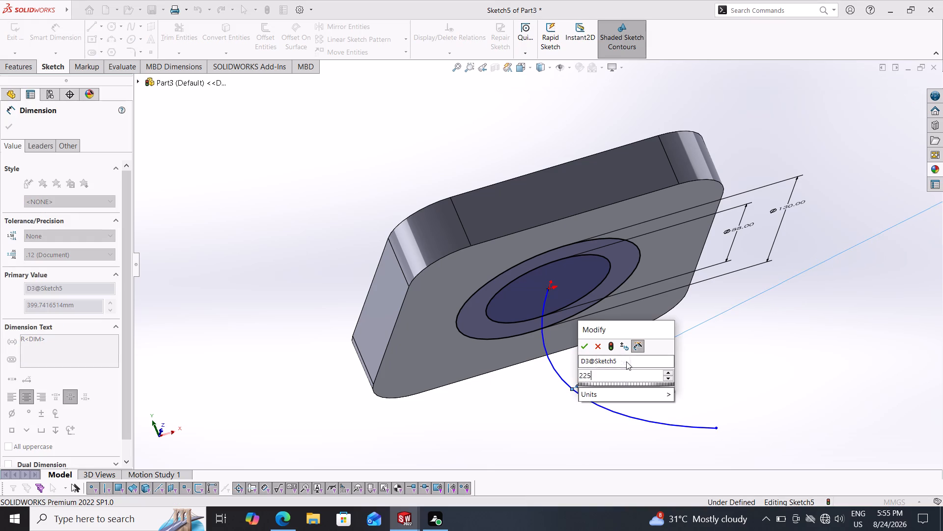
key(Return)
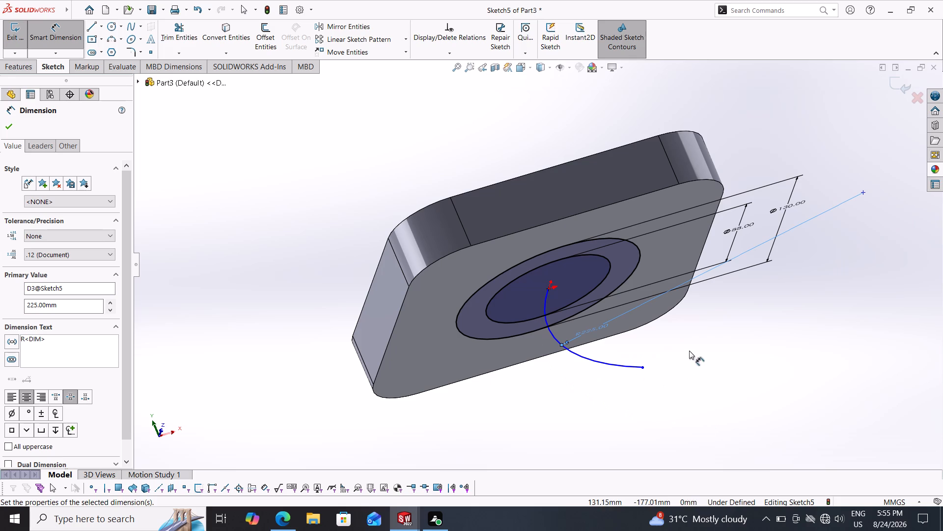
Inspect how the 225 mm radius arc lies relative to the plate's underside and the concentric circles from several angles.
ctrl+scroll(674, 333, down, 1)
ctrl+scroll(674, 333, up, 5)
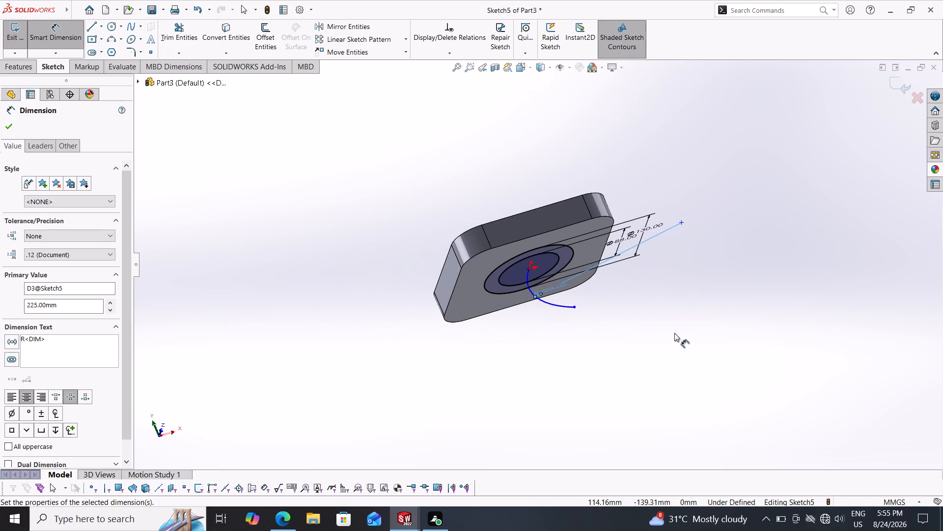
click(8, 128)
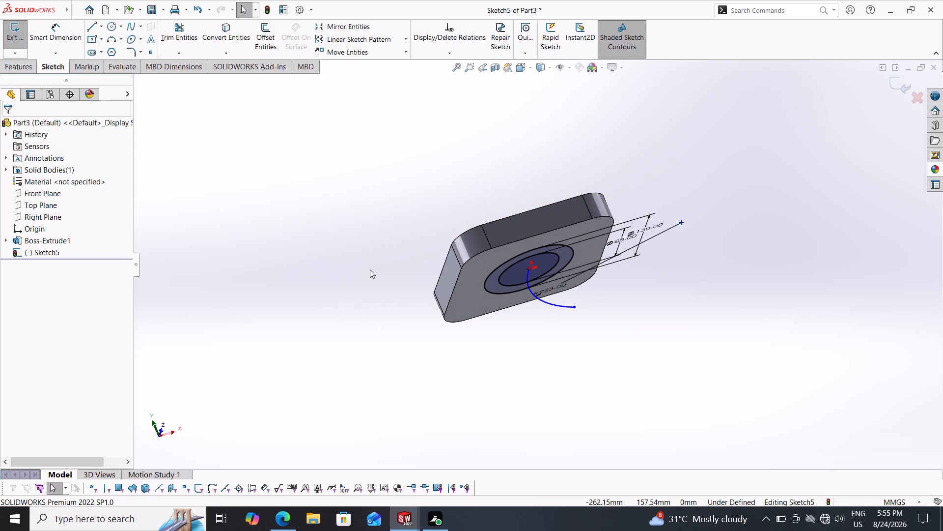
ctrl+scroll(468, 274, down, 5)
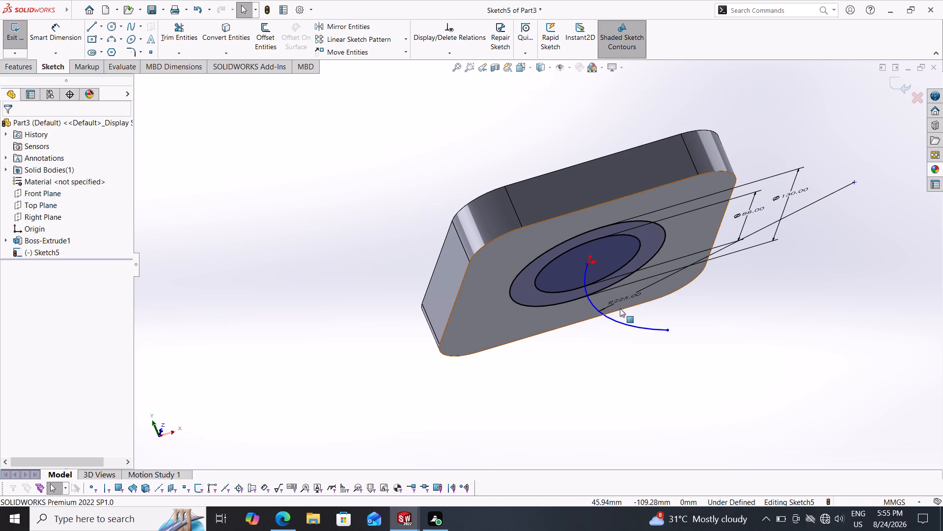
ctrl+scroll(620, 308, down, 1)
ctrl+scroll(620, 308, up, 3)
ctrl+scroll(620, 308, down, 1)
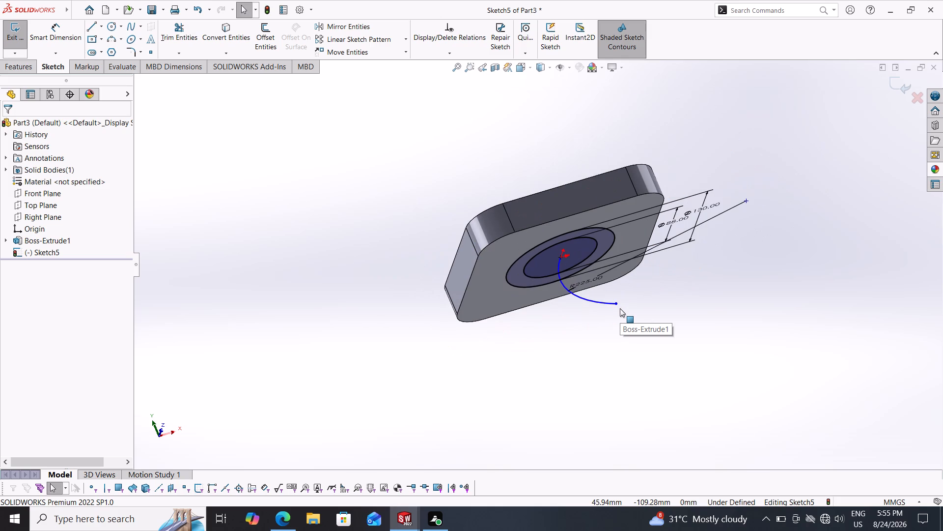
ctrl+scroll(620, 308, down, 1)
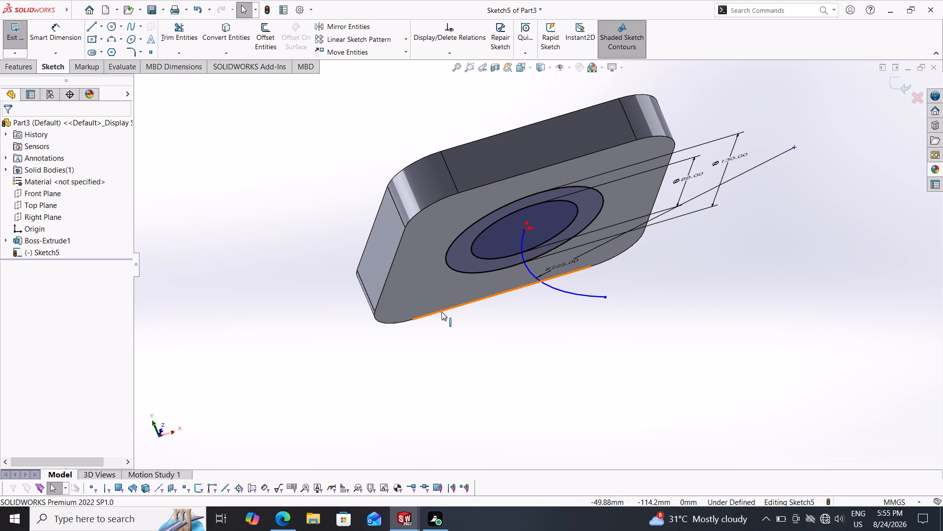
middle_drag(592, 349, 570, 317)
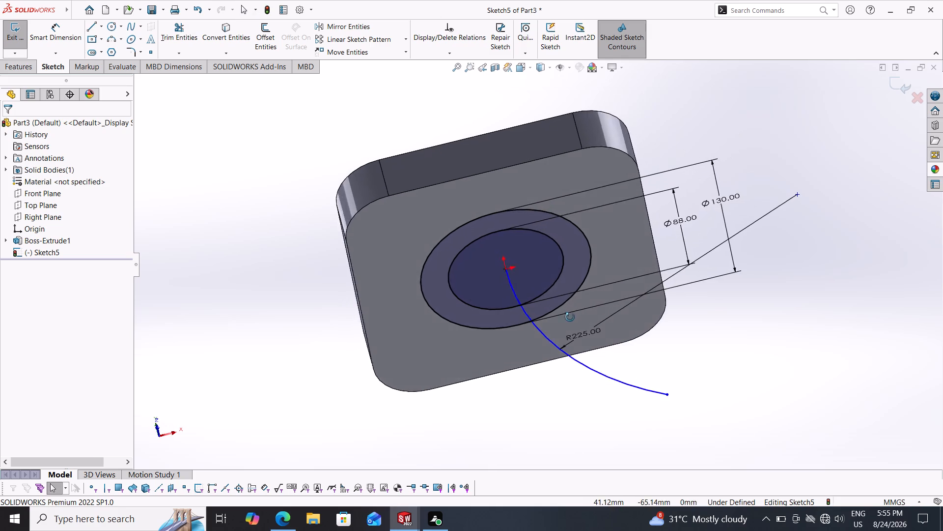
middle_drag(570, 317, 572, 164)
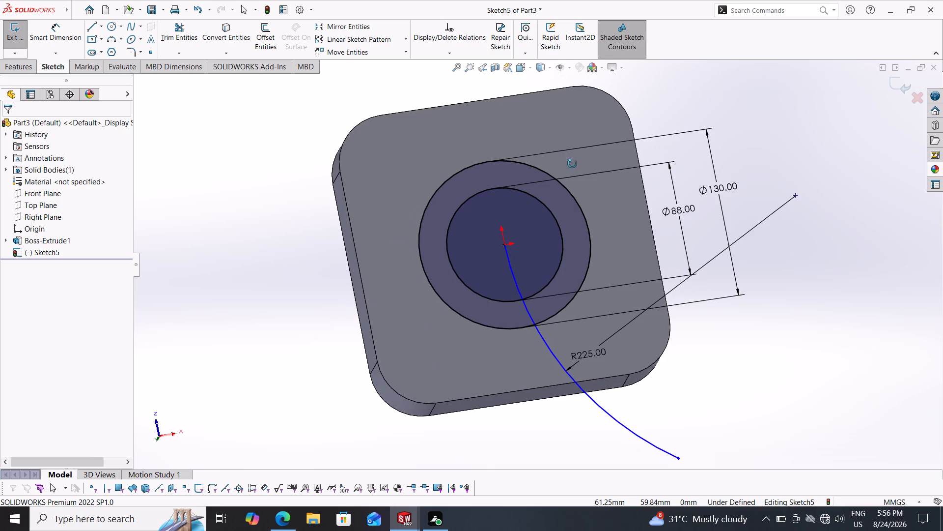
middle_drag(572, 164, 574, 93)
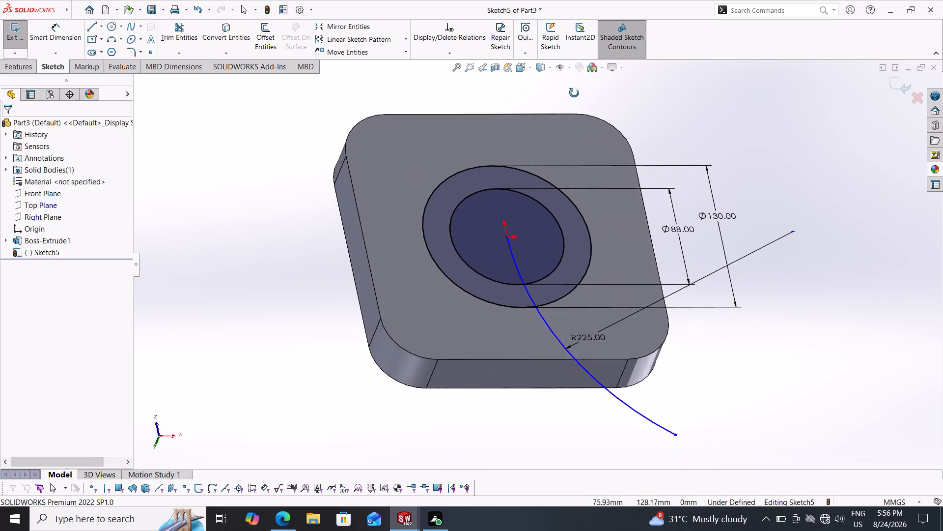
middle_drag(574, 93, 565, 53)
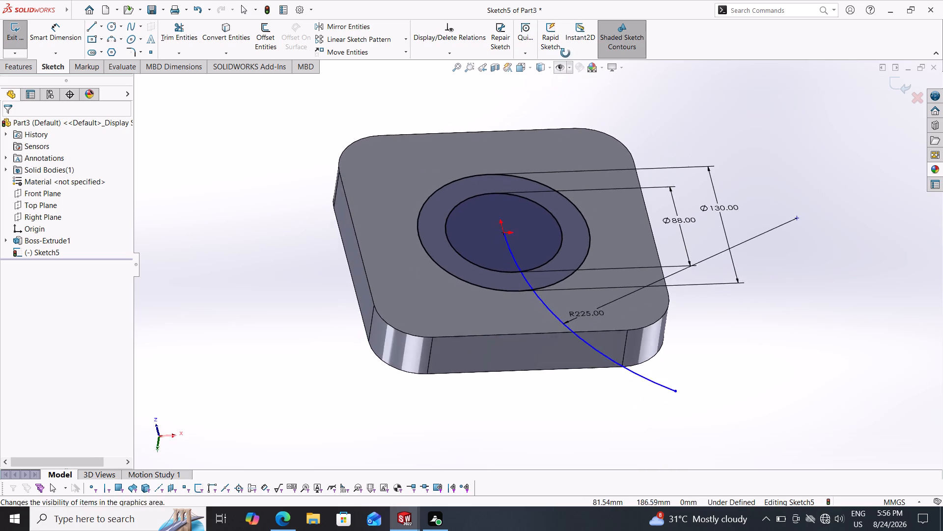
middle_drag(565, 53, 565, 215)
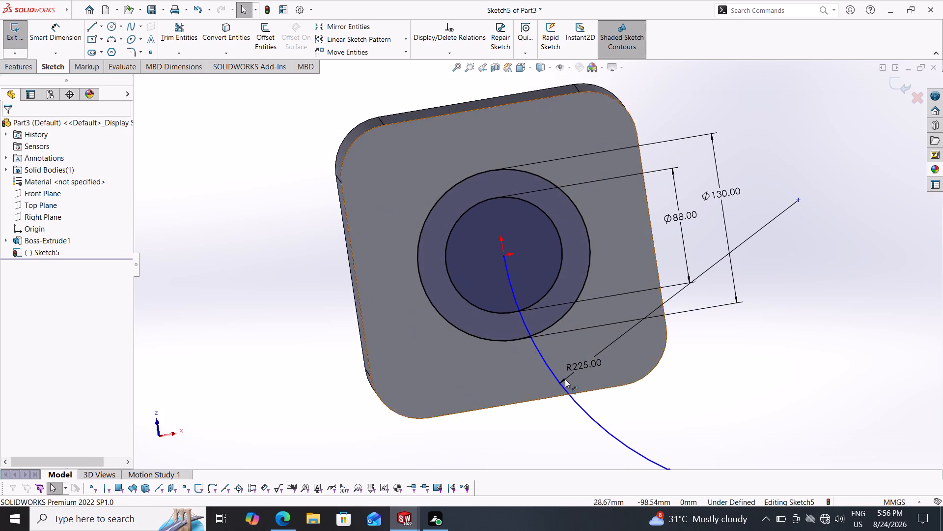
Delete the 225 mm radius arc from the sketch.
click(569, 396)
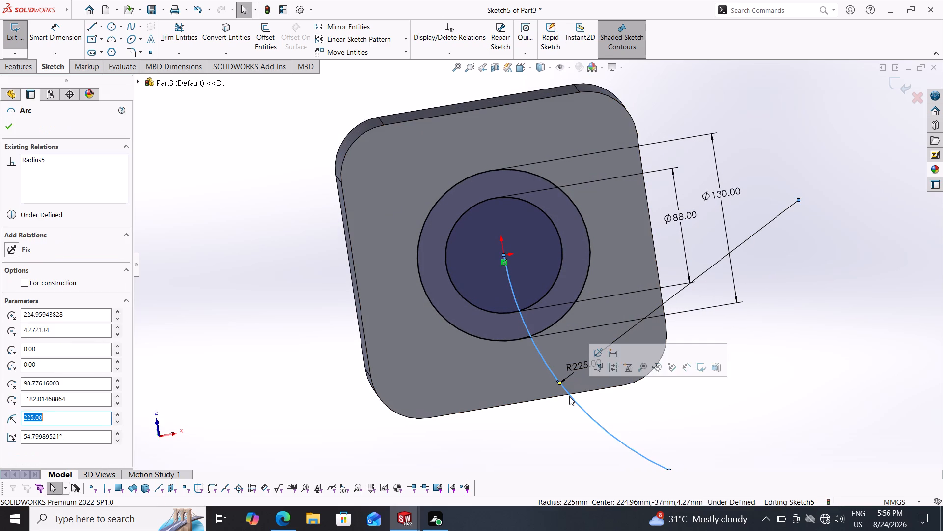
key(Delete)
click(410, 259)
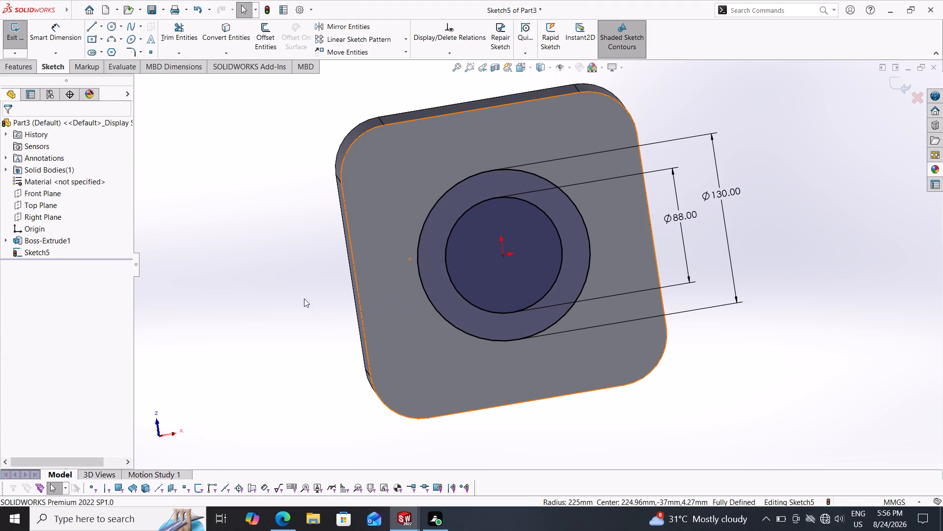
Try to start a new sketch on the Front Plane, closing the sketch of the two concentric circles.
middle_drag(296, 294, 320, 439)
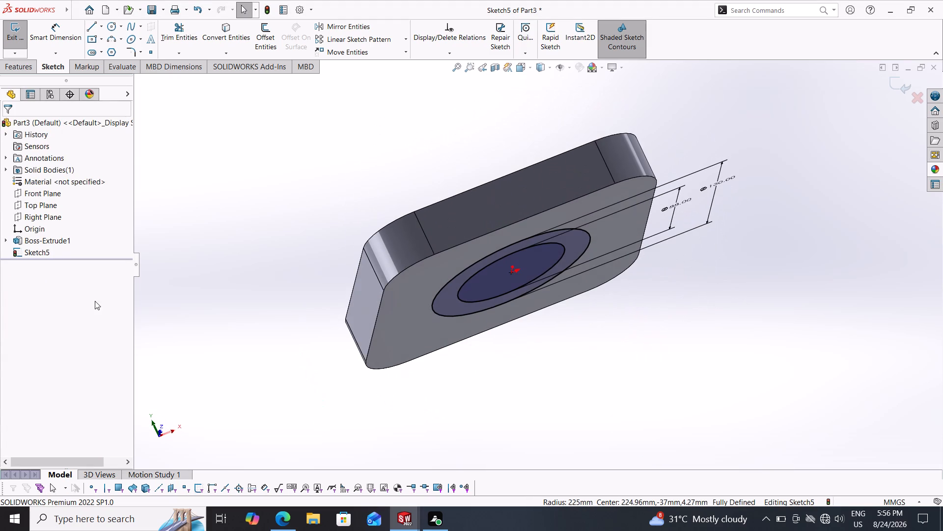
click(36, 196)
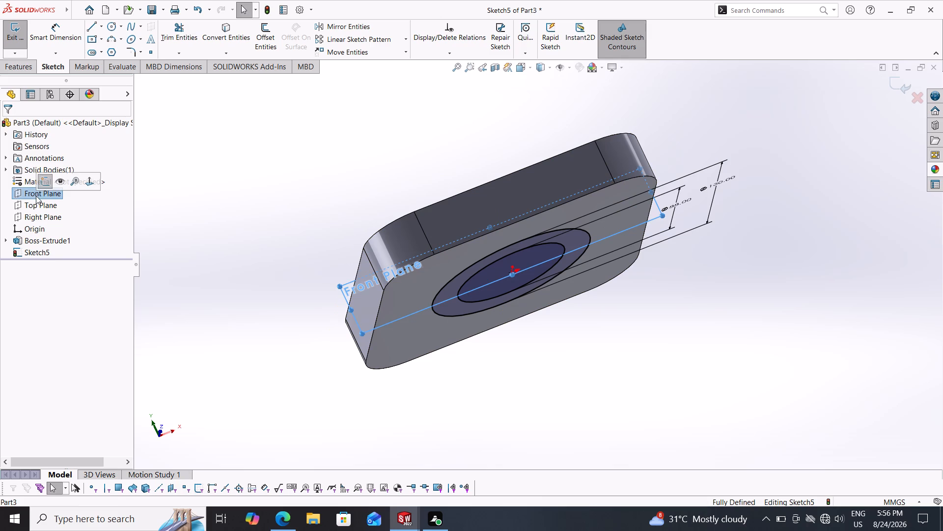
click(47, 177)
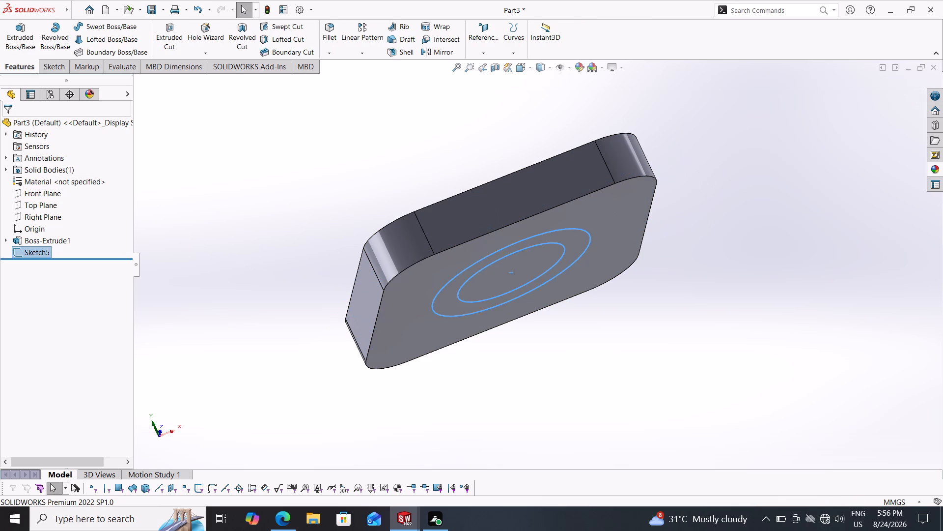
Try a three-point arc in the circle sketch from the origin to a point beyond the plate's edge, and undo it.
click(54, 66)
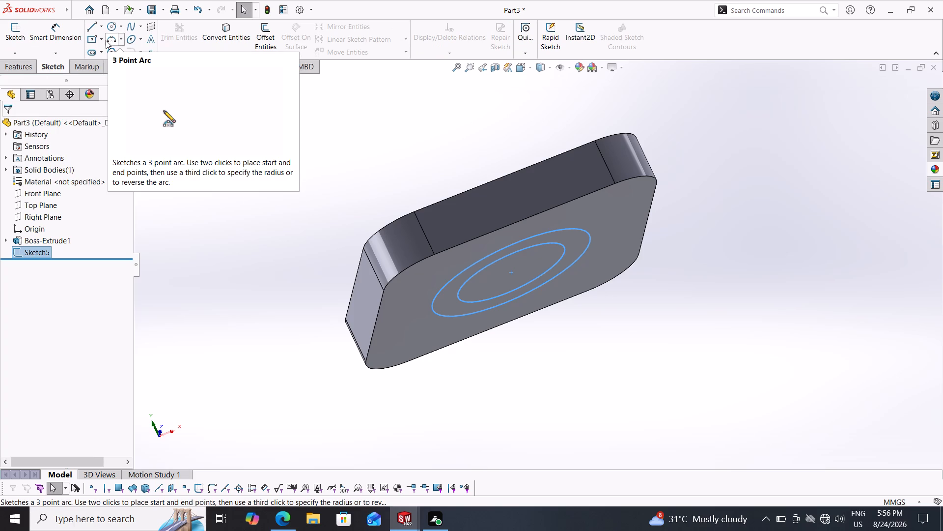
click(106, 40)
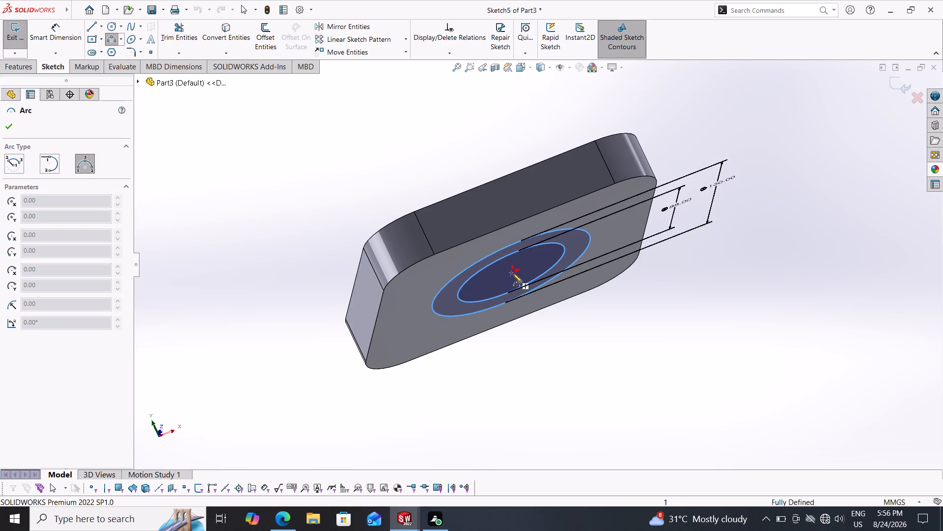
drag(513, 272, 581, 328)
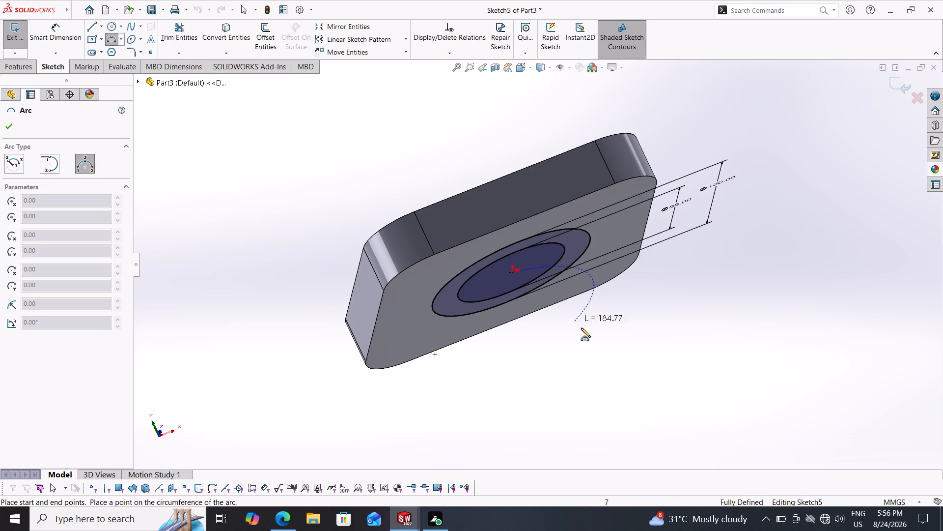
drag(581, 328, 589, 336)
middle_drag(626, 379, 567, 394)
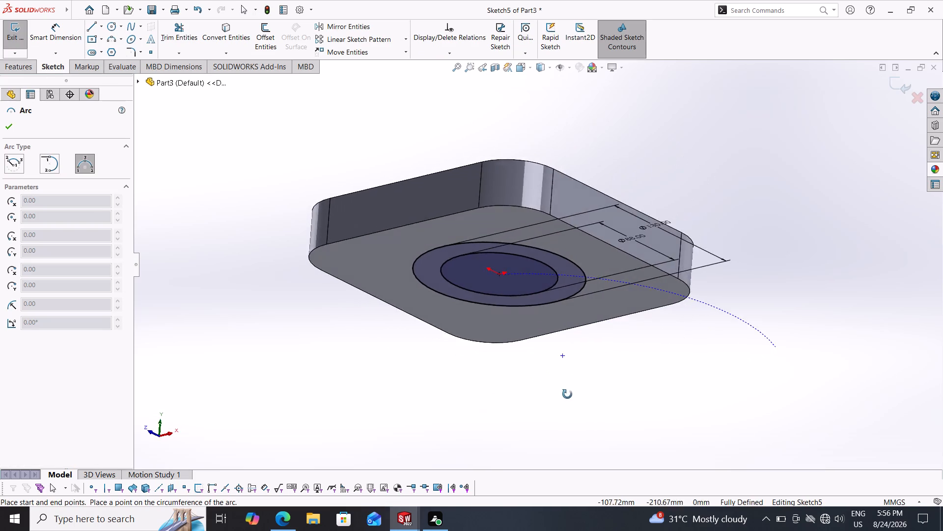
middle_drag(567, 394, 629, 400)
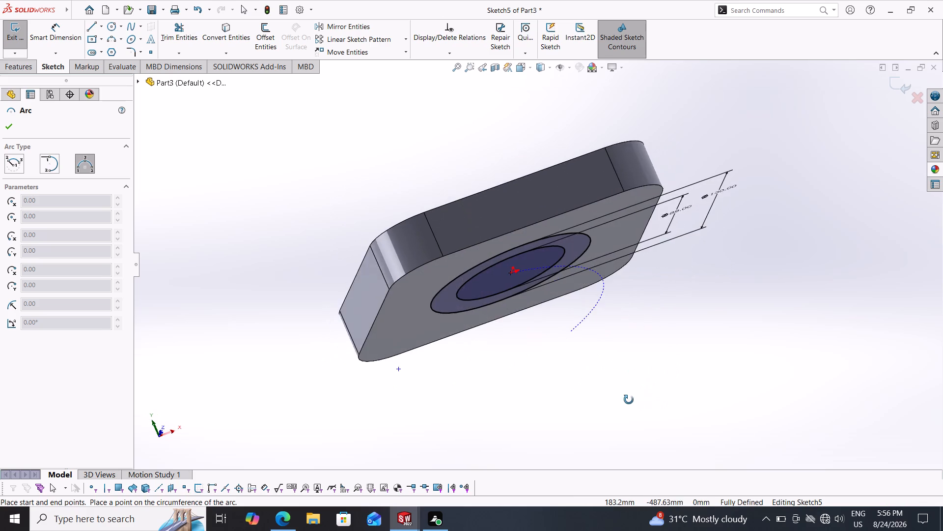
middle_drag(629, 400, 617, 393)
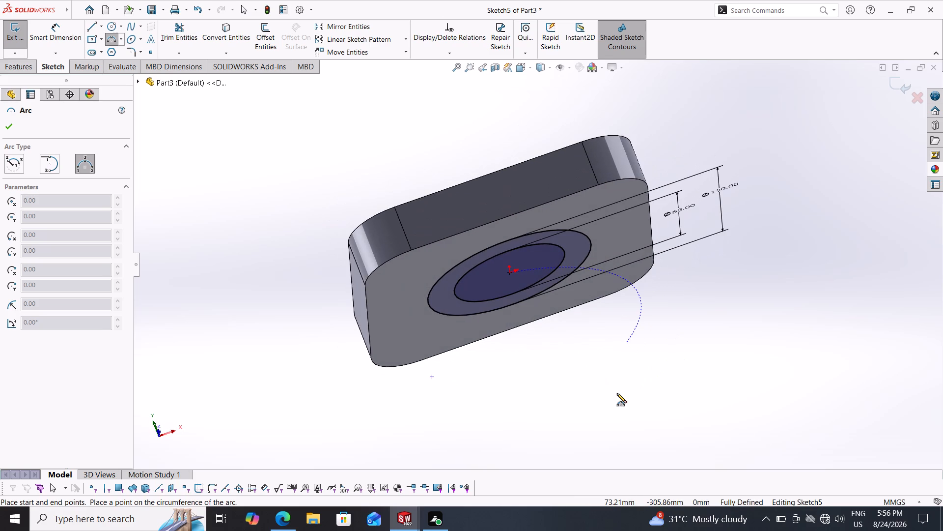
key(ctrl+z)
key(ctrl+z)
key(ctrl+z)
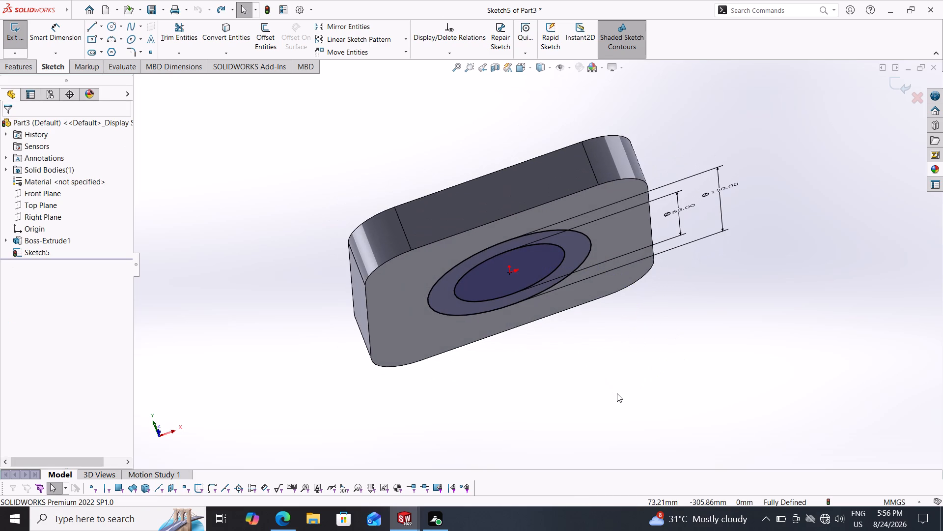
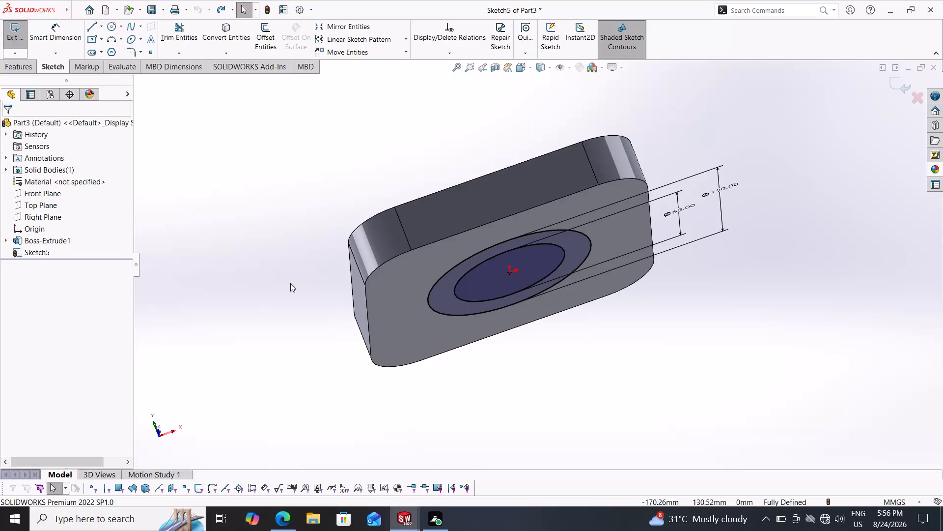
Close the sketch of the two concentric circles and start a new sketch on the plate's long flat side face.
click(459, 210)
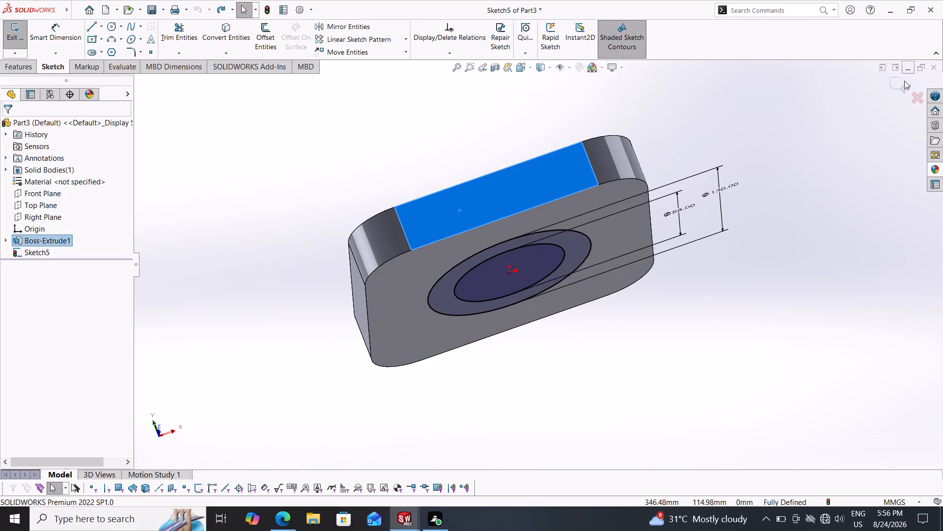
click(904, 81)
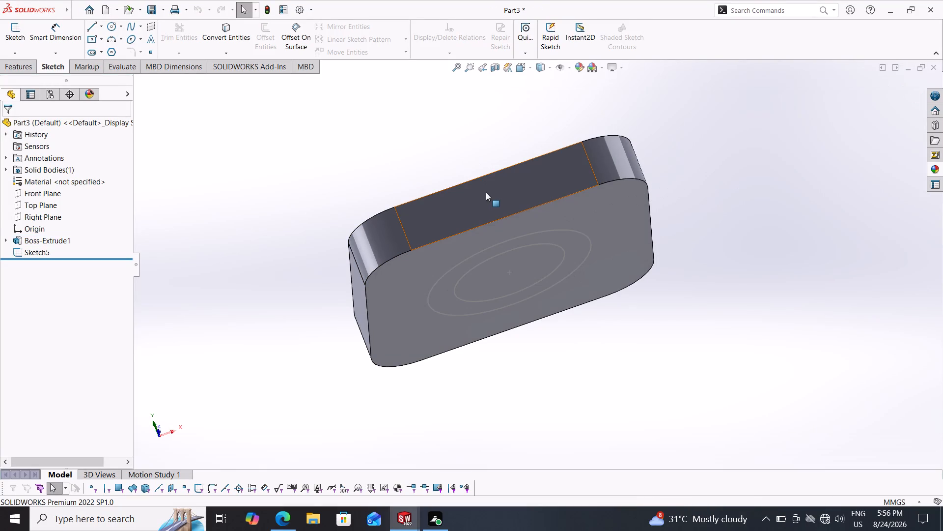
click(486, 192)
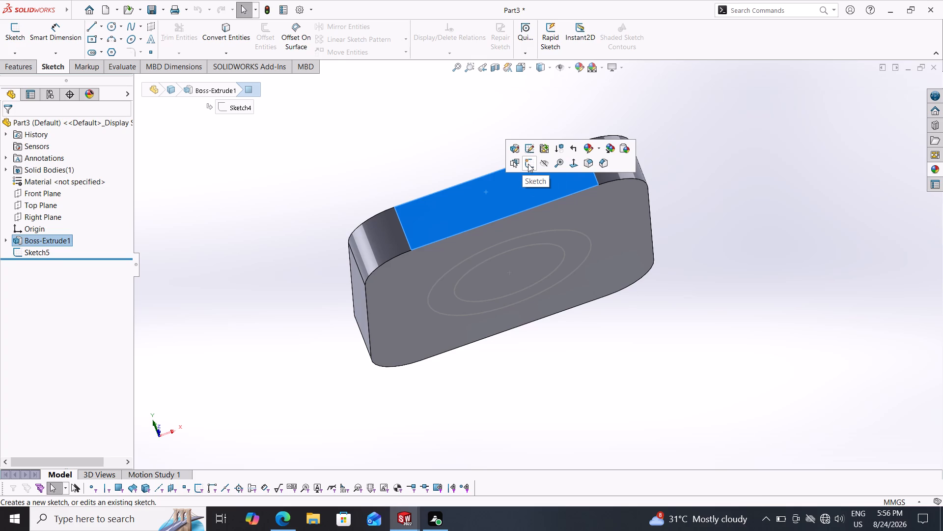
click(528, 164)
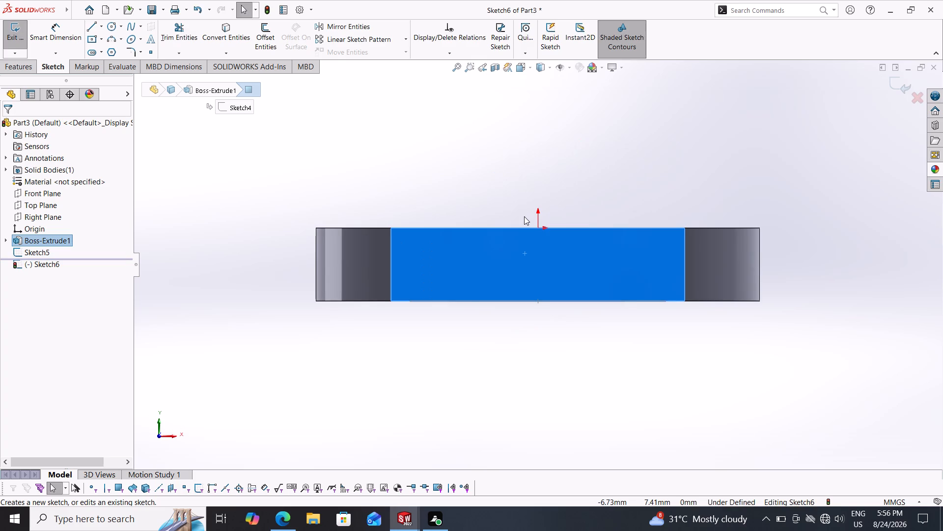
Sketch a three-point arc of about 73.5 mm radius from the midpoint of the plate's underside edge, curving down and outward below it.
click(112, 35)
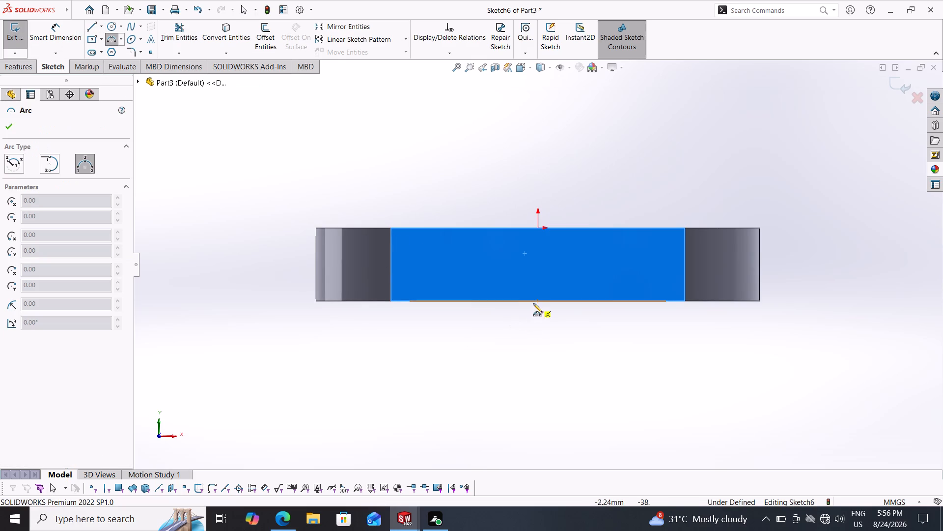
click(538, 302)
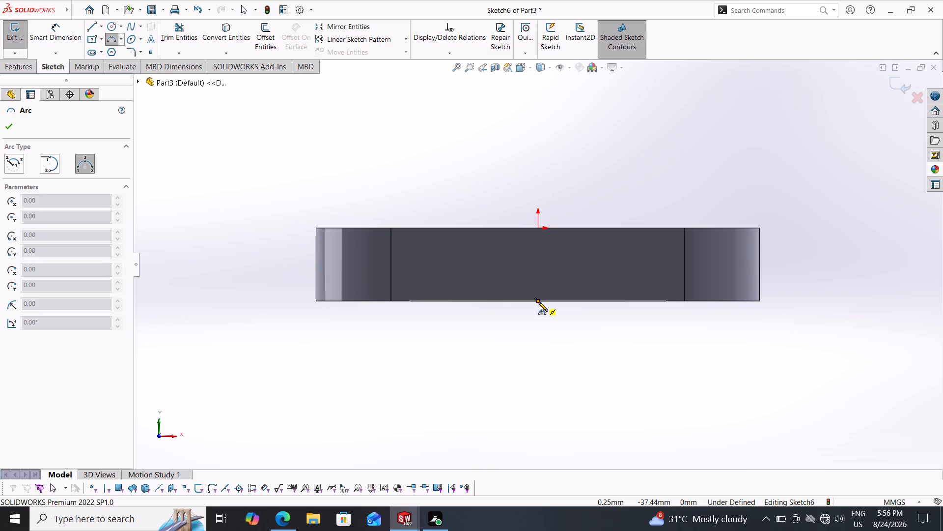
click(722, 458)
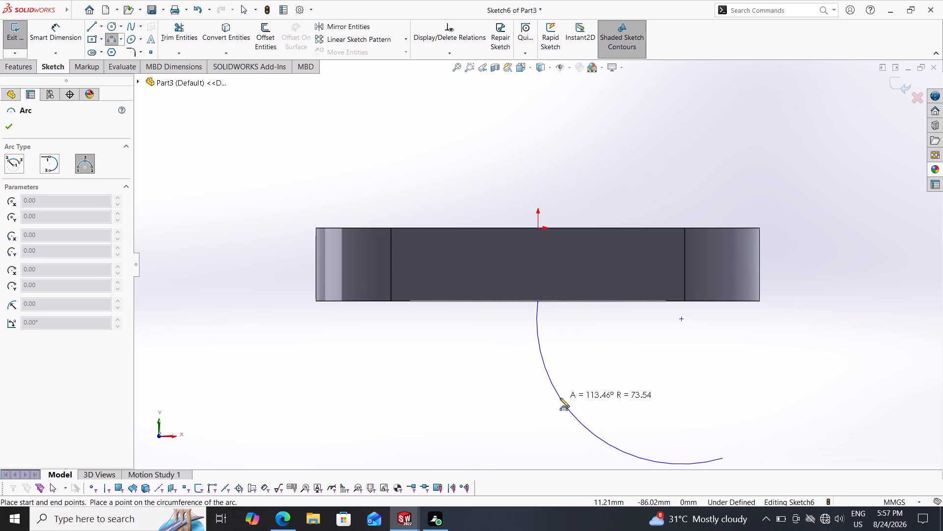
click(560, 398)
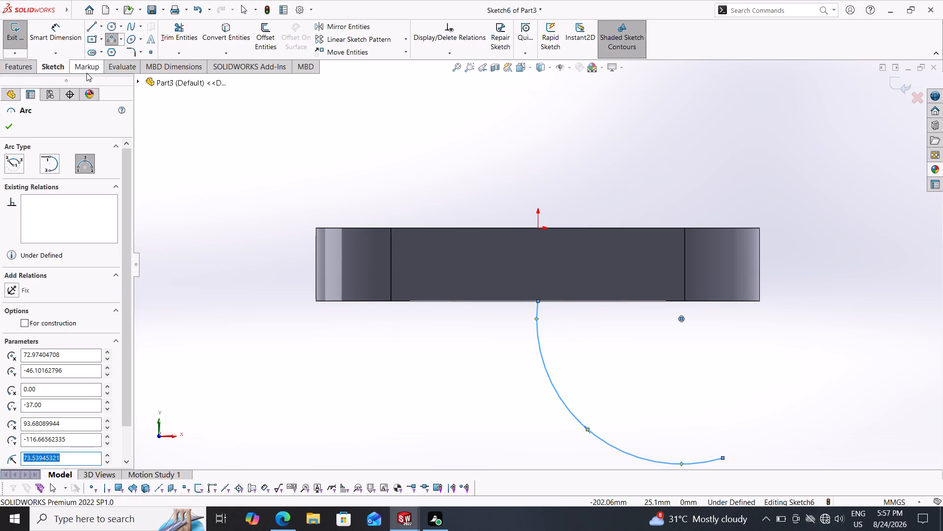
Dimension the arc's radius at 225 mm.
click(63, 35)
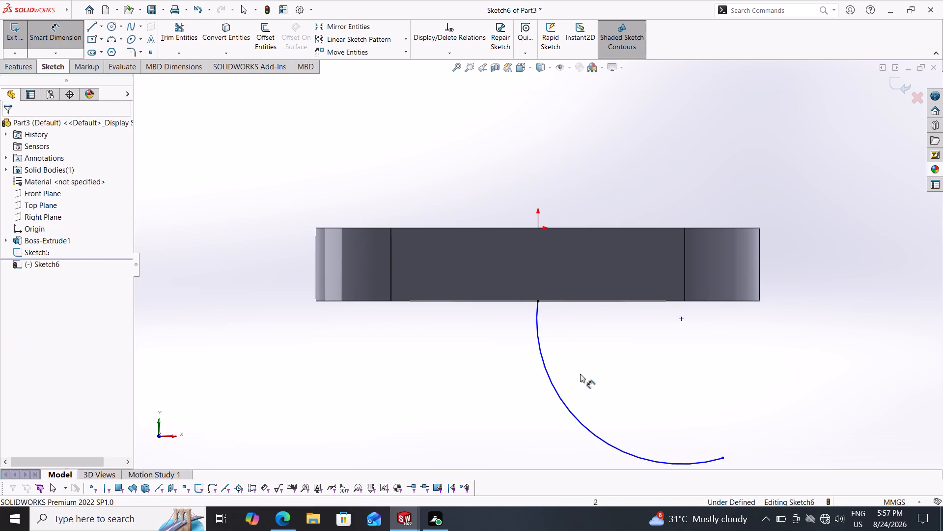
click(557, 391)
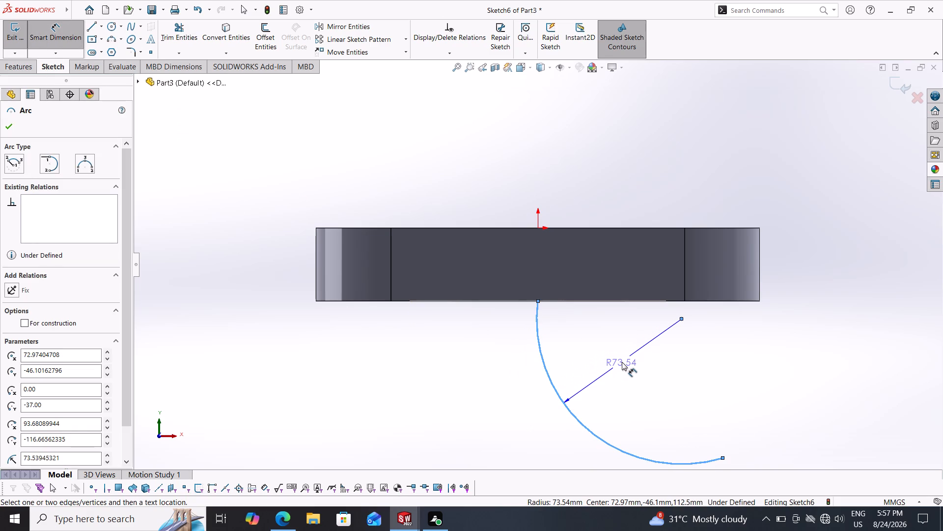
click(622, 362)
text(225)
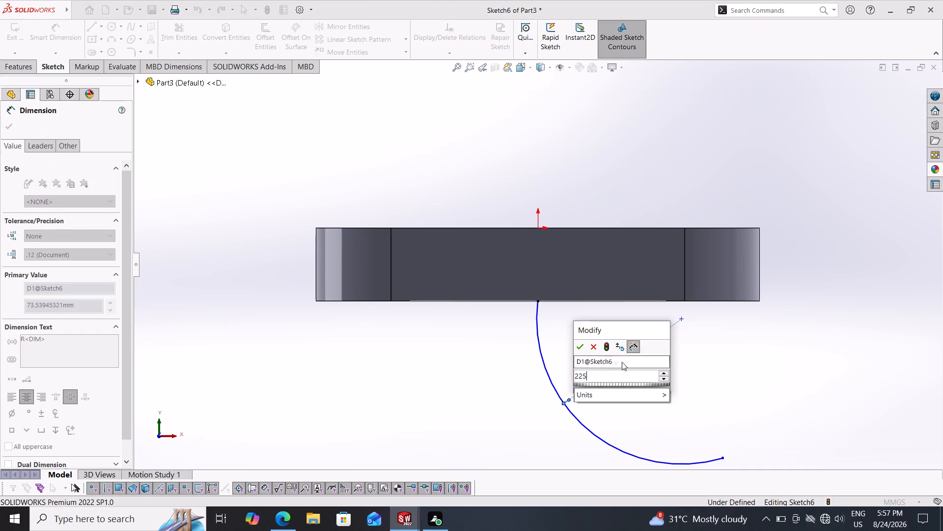
key(Return)
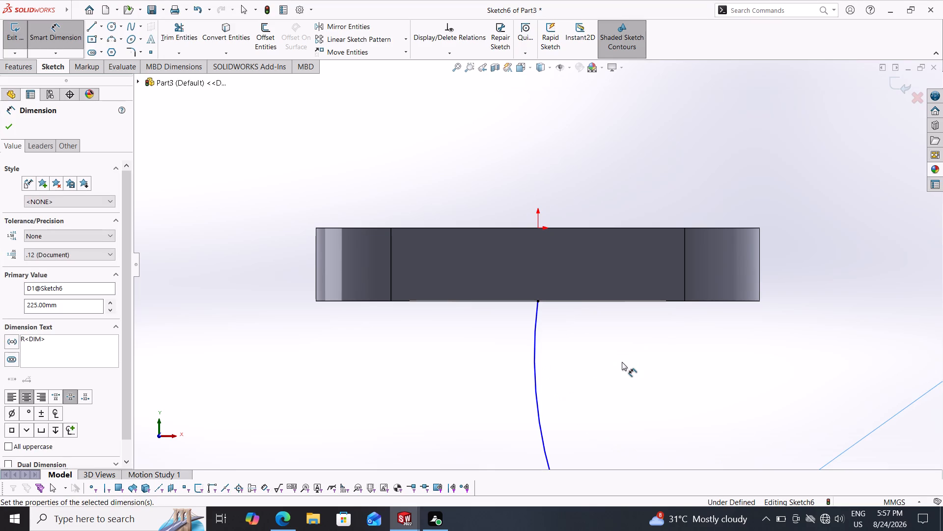
ctrl+scroll(613, 383, up, 4)
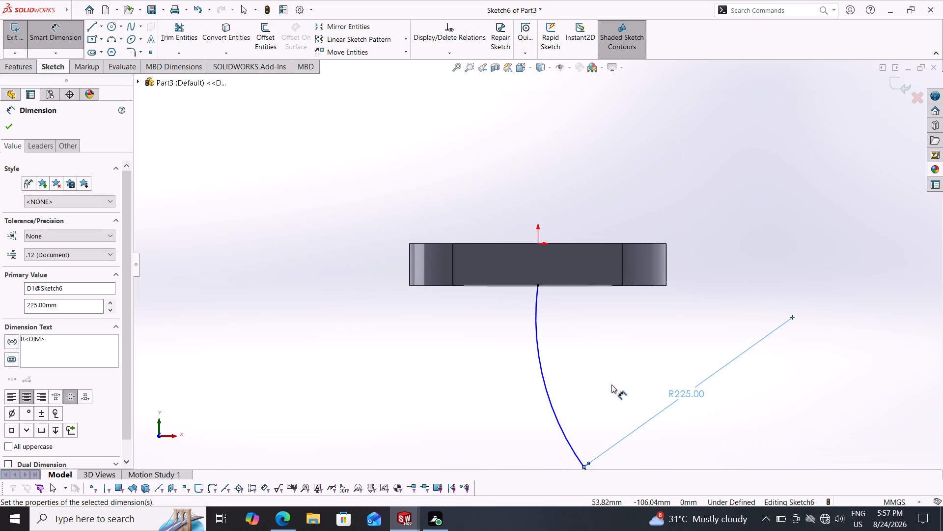
ctrl+scroll(611, 384, up, 3)
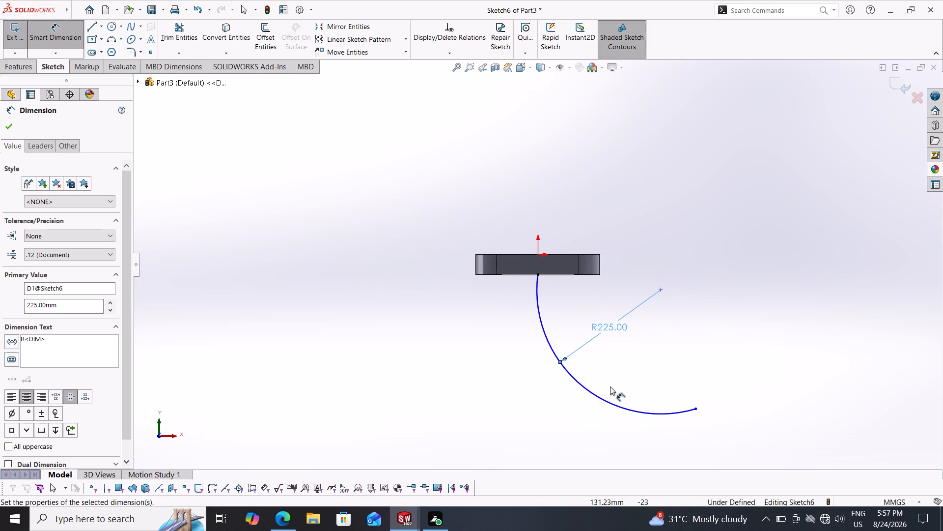
Draw a horizontal line about 250 mm long along the plate's underside, ending at the arc's upper endpoint.
click(95, 23)
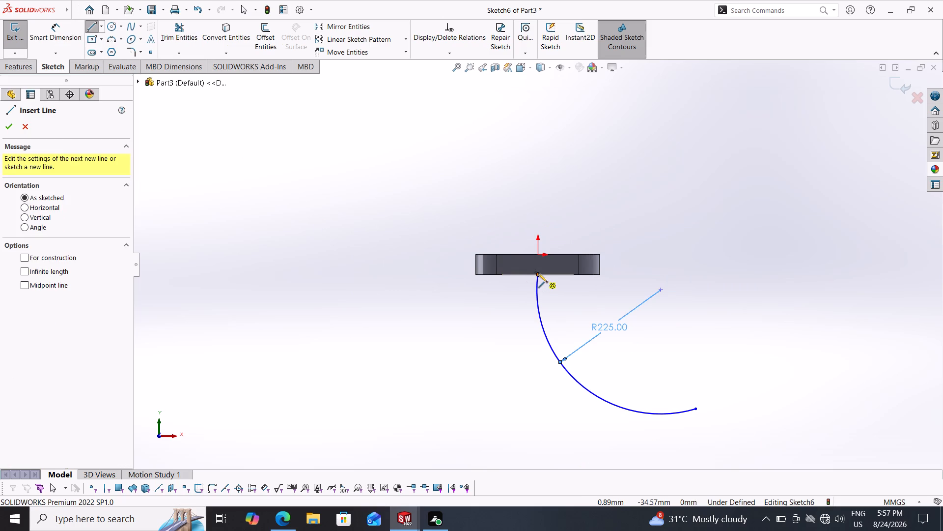
click(675, 276)
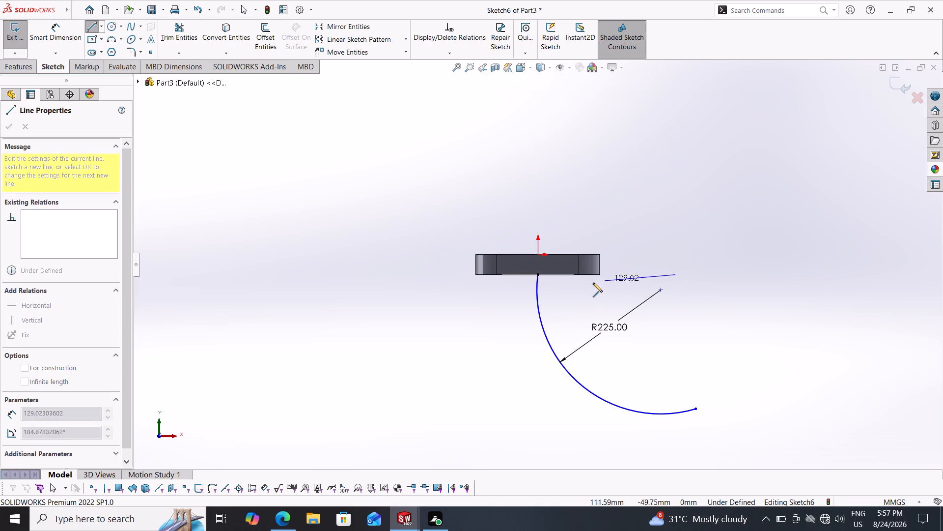
click(537, 274)
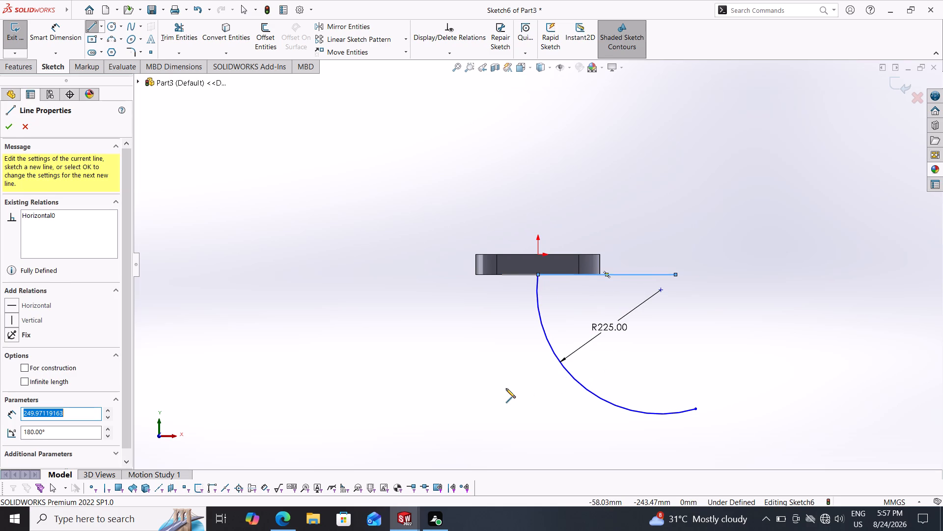
key(Escape)
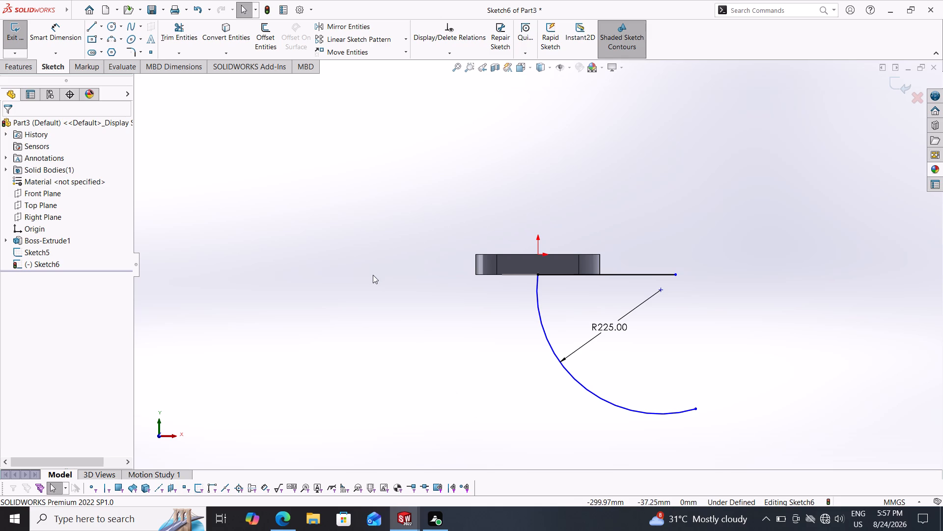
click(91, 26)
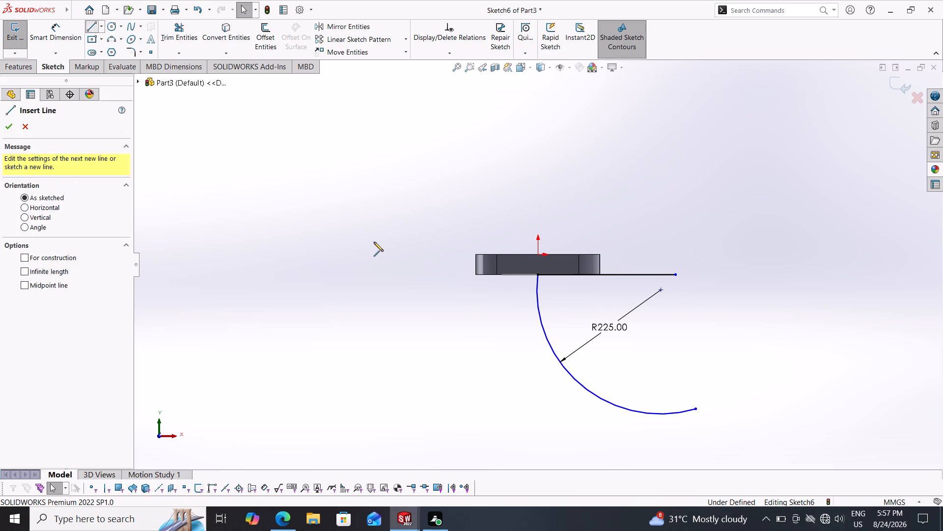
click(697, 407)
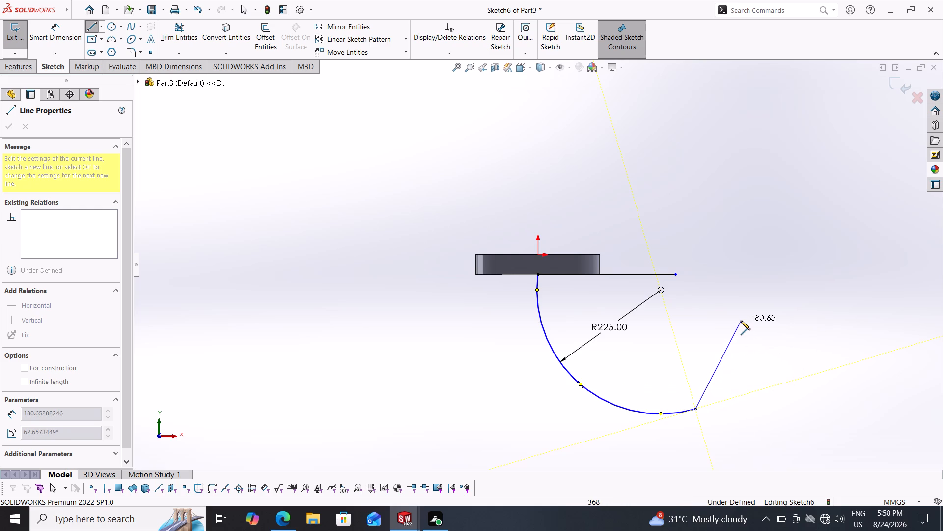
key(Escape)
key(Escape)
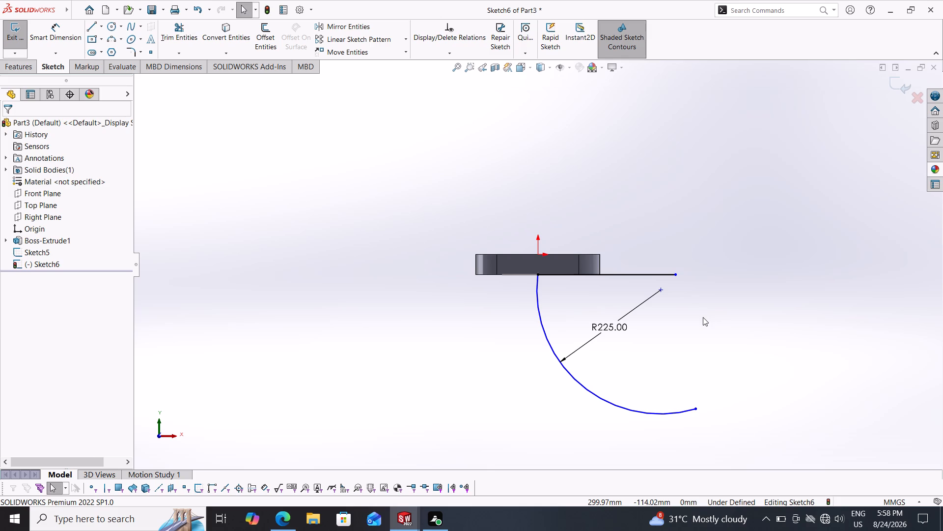
Draw a line about 182 mm long from the arc's lower endpoint, sloping up and away from the arc at about 62°.
click(95, 25)
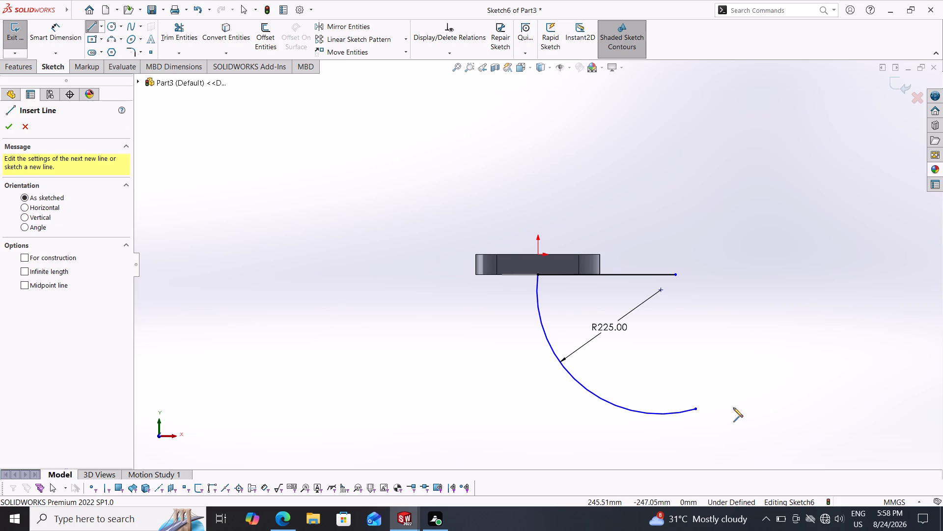
drag(694, 409, 716, 354)
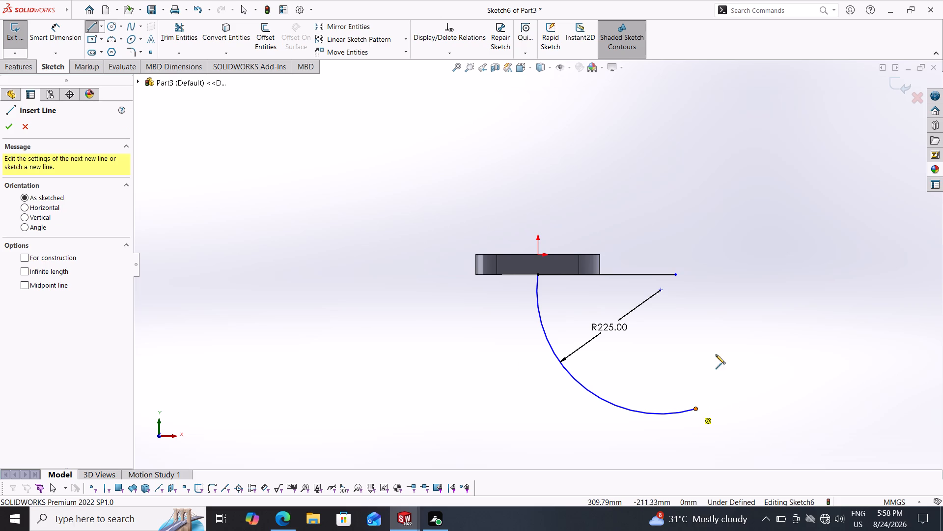
drag(716, 354, 743, 321)
click(743, 321)
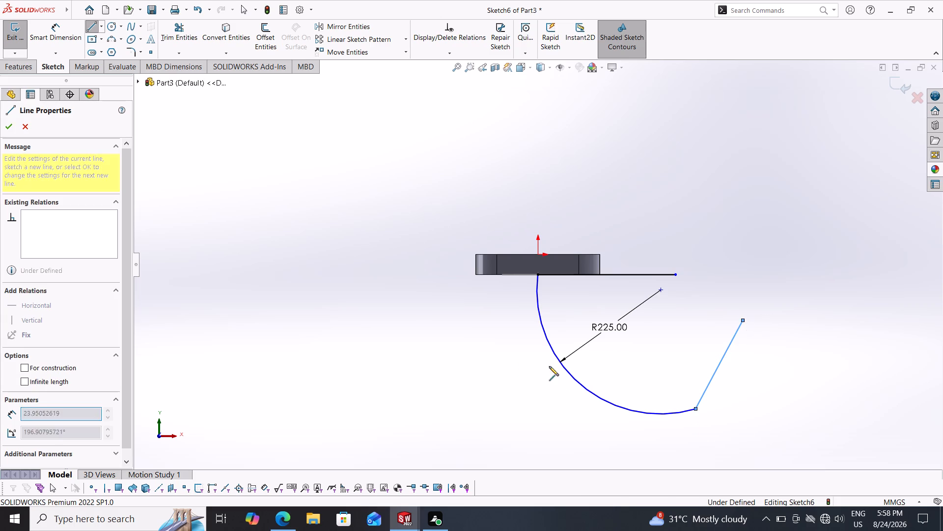
double_click(680, 358)
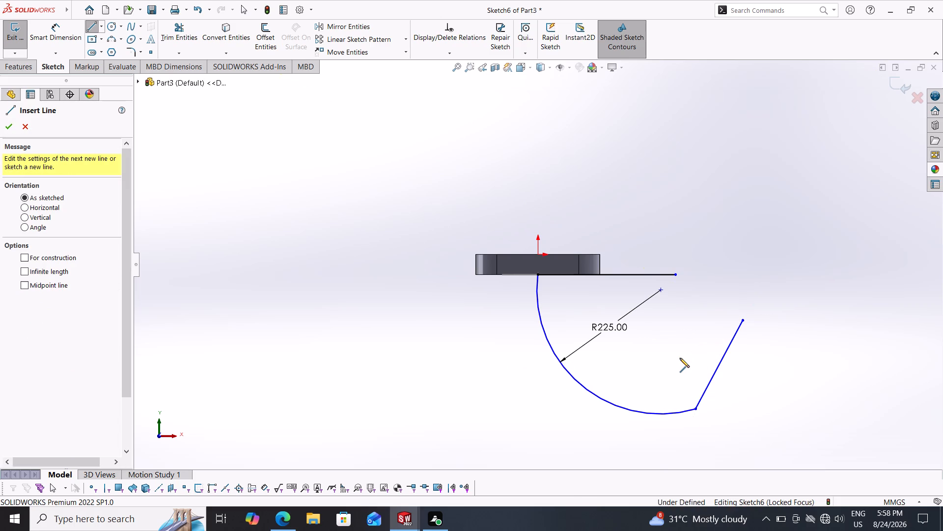
Dimension the angle between the horizontal line and the sloping line at 45°.
click(46, 32)
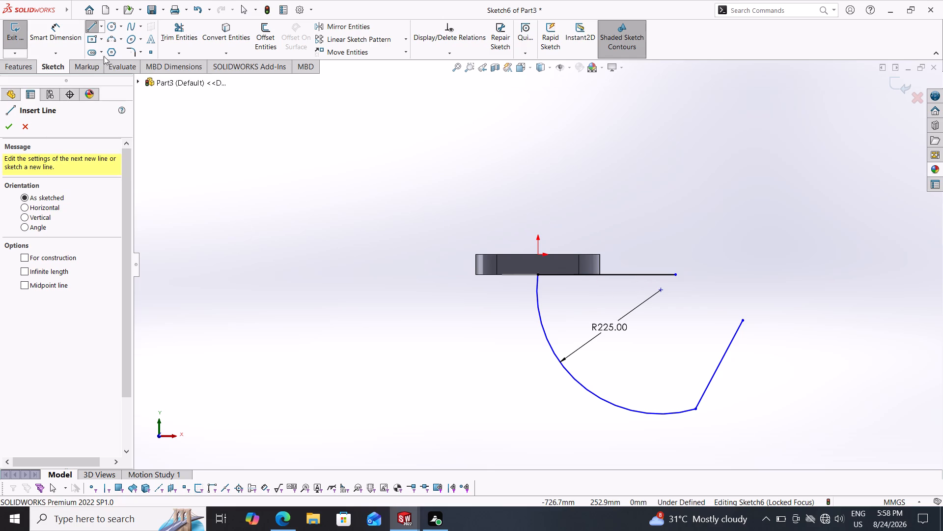
click(64, 36)
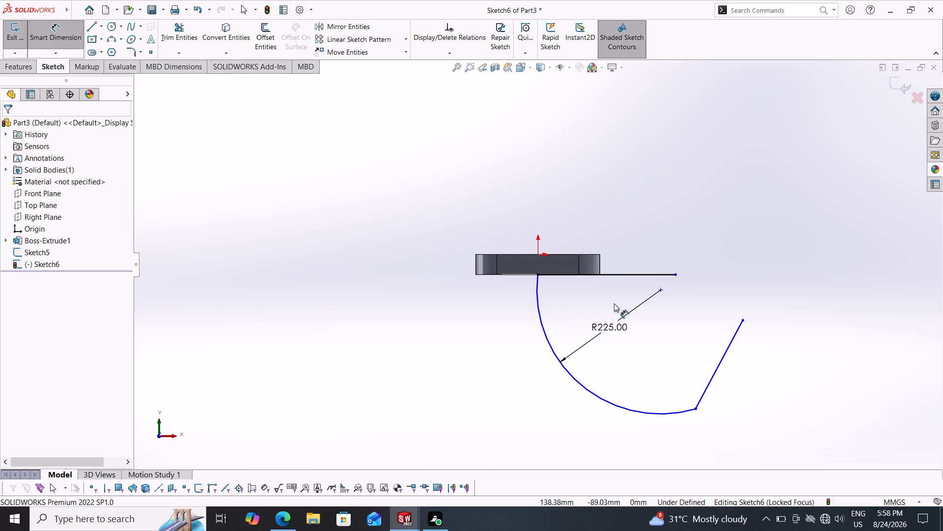
click(632, 275)
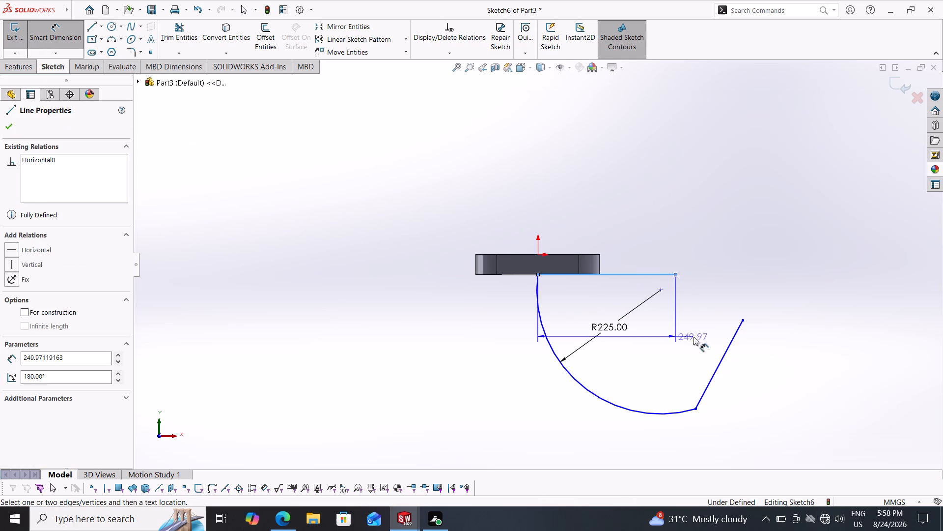
click(723, 355)
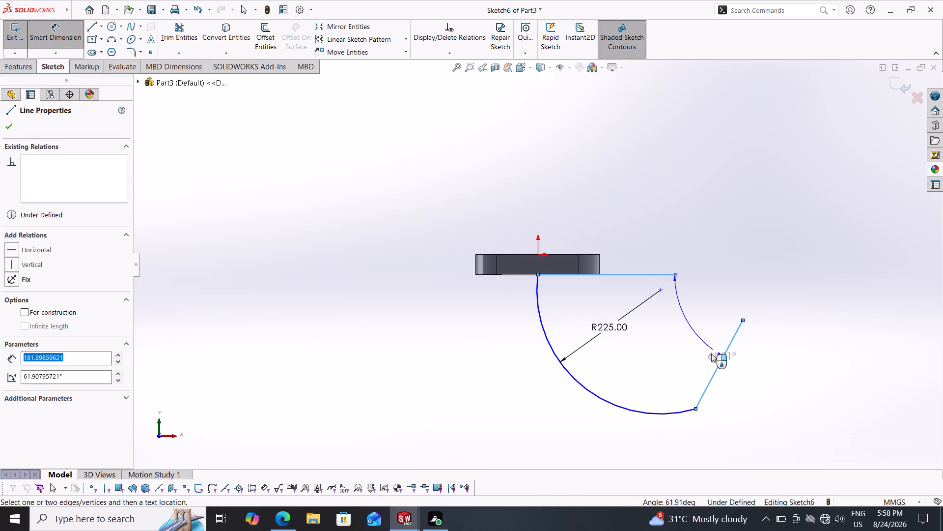
click(670, 338)
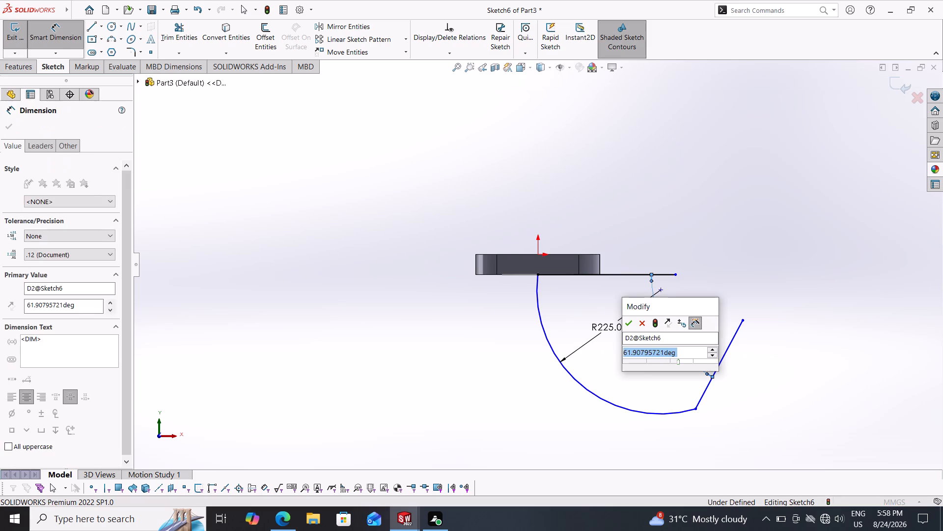
text(45)
key(Return)
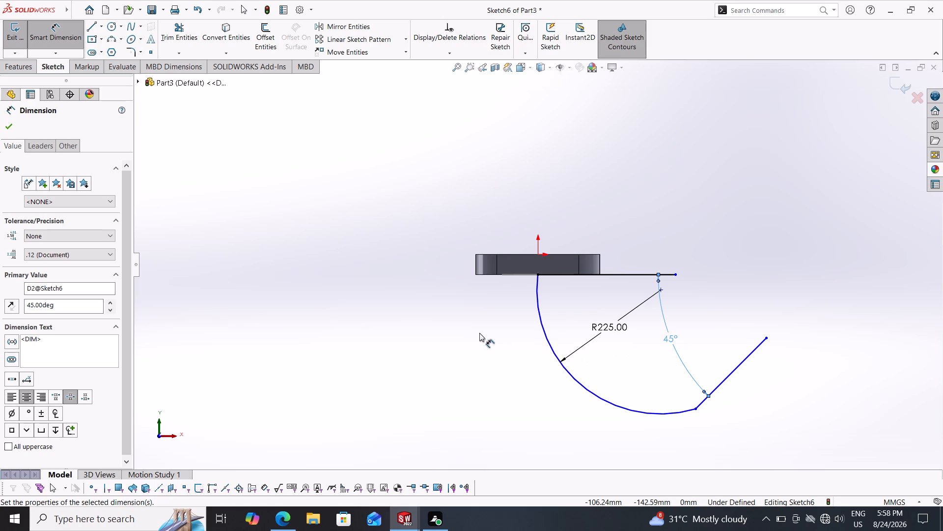
click(7, 123)
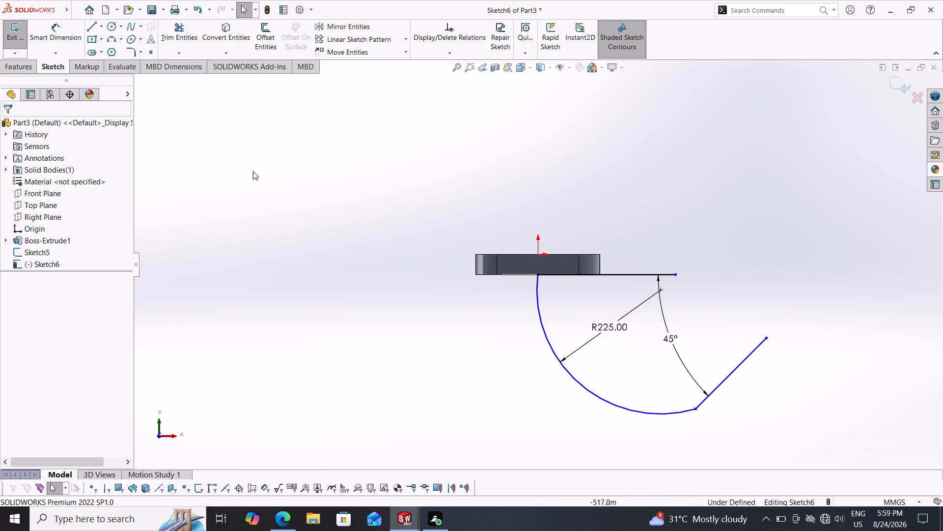
Offset the chain of the horizontal line, 225 mm arc and sloping line bi-directionally by 137/2 (68.5 mm), with dimensions added.
ctrl+scroll(635, 321, down, 3)
ctrl+scroll(635, 321, up, 5)
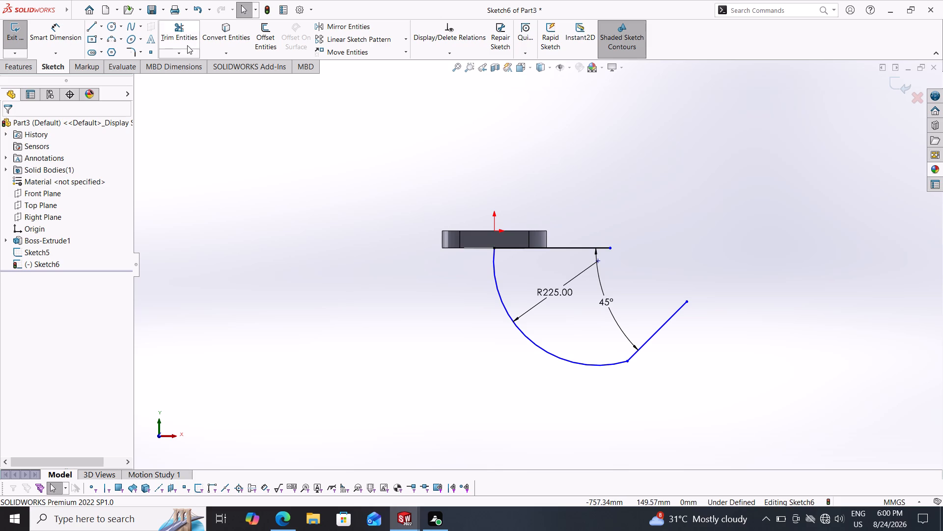
click(267, 29)
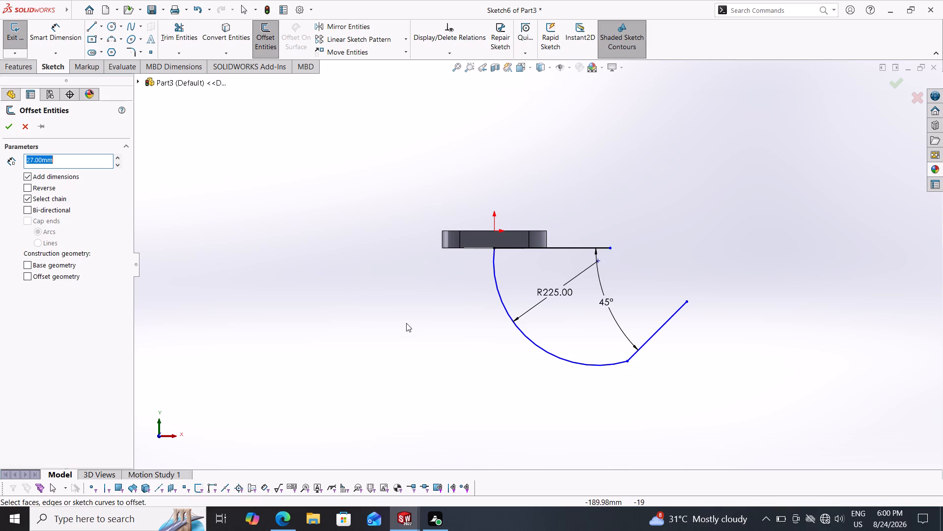
click(524, 333)
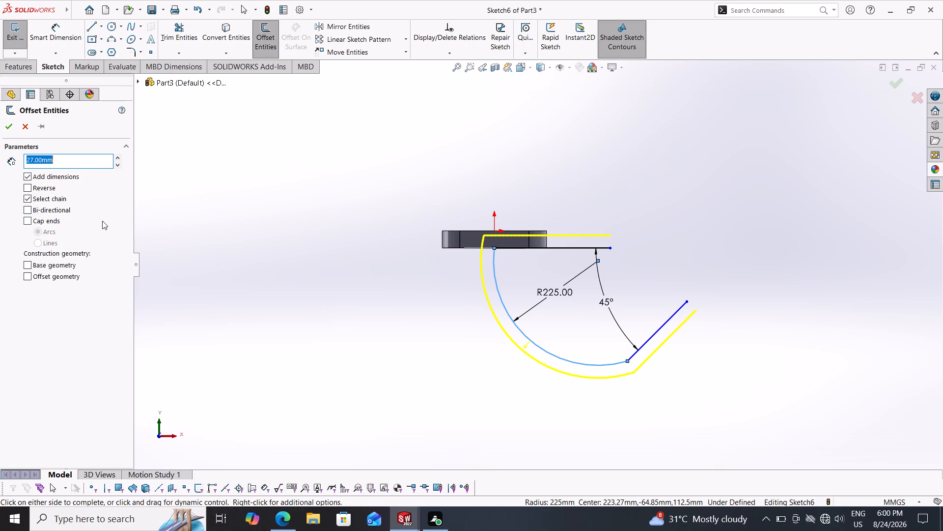
text(137)
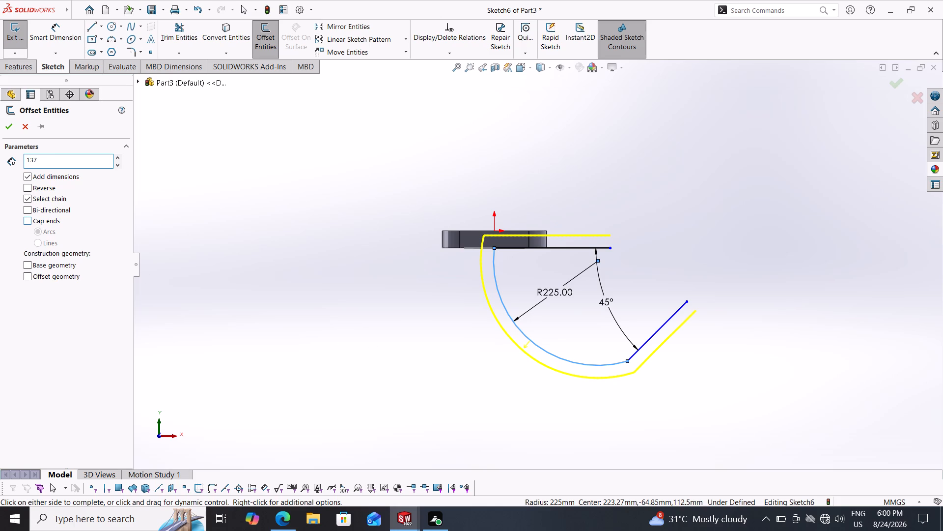
key(Return)
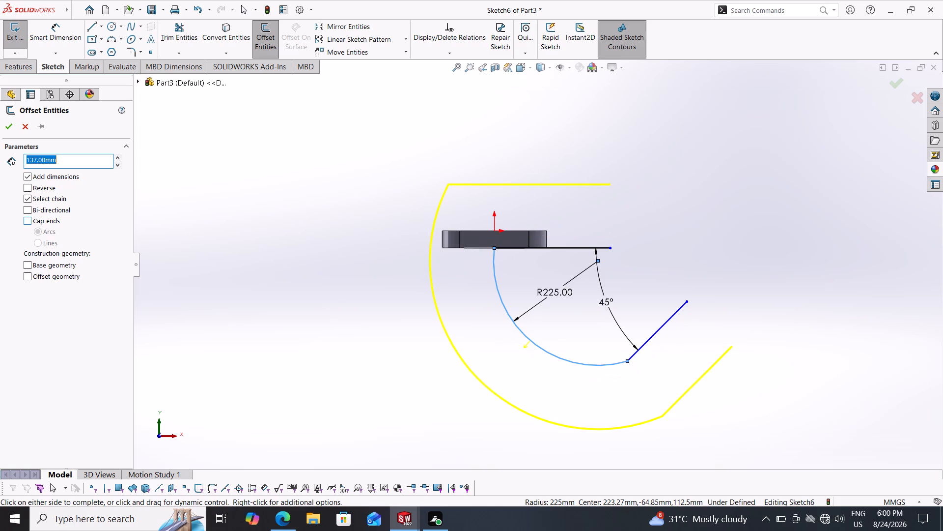
text(137/2)
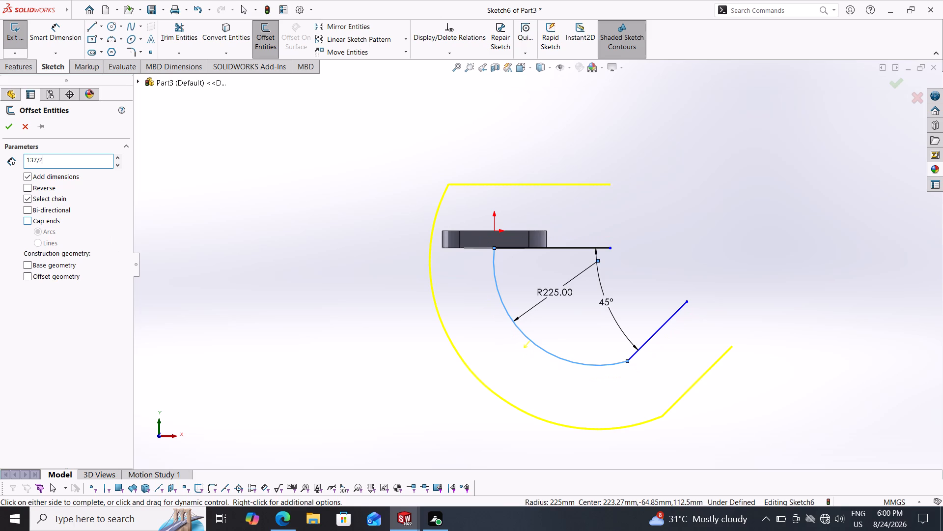
key(Return)
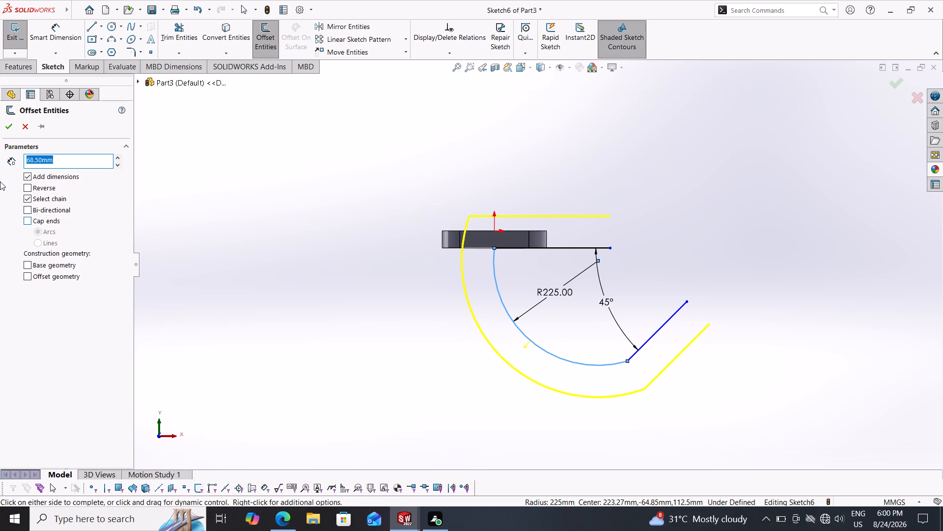
click(28, 209)
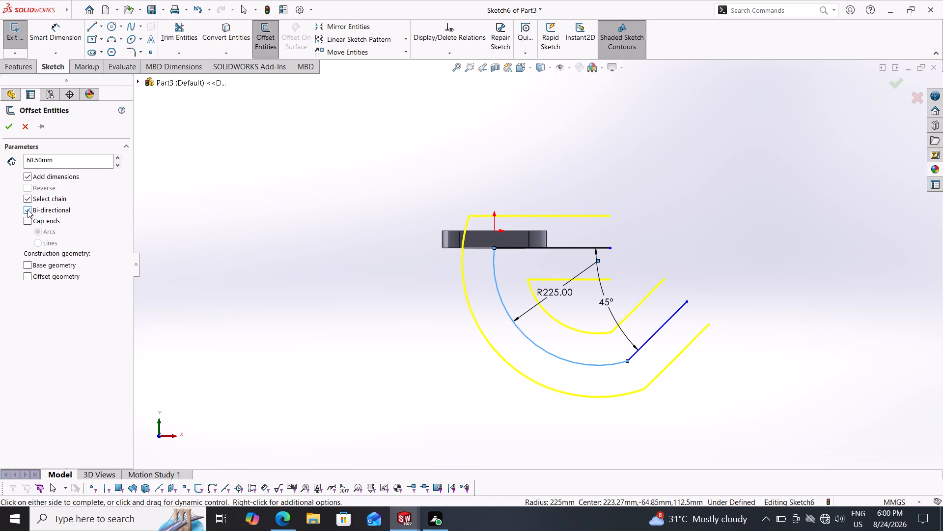
click(6, 127)
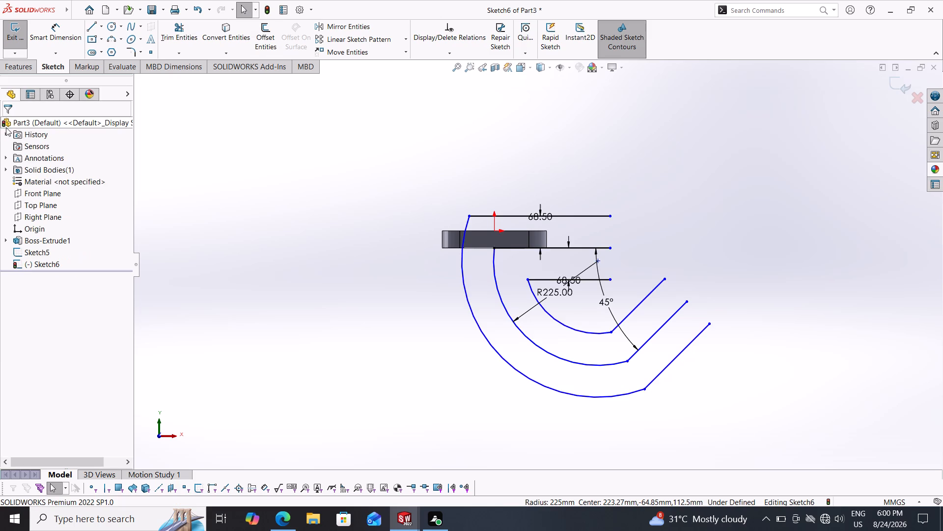
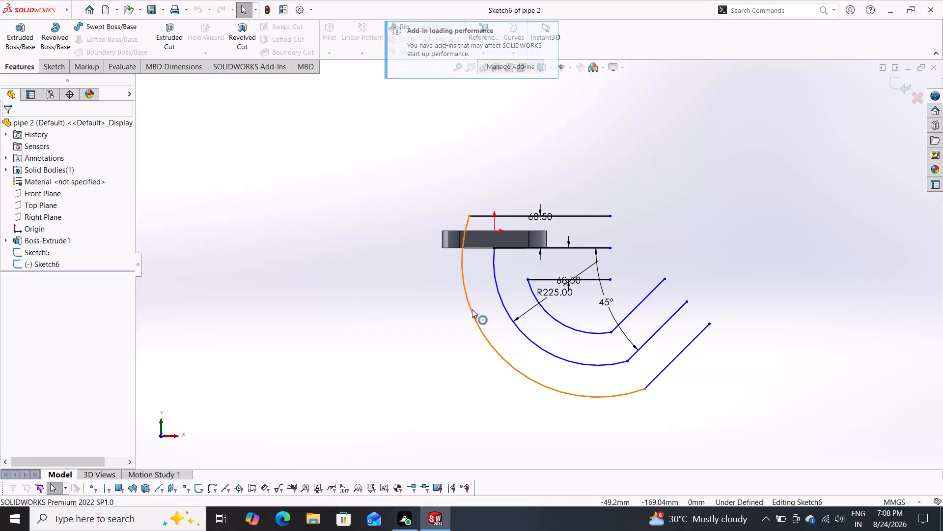
Delete the outer and inner offset arcs, plus the inner offset copies of the horizontal and sloping lines.
click(472, 309)
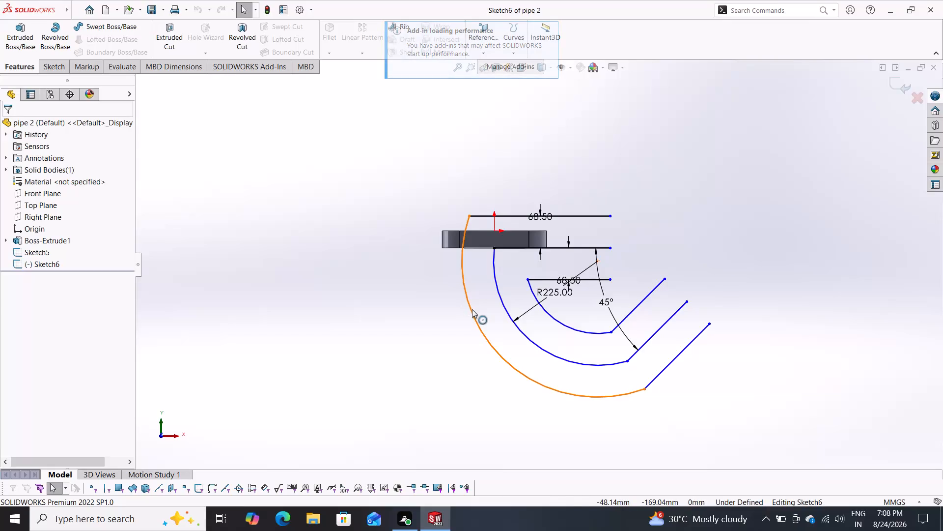
key(Delete)
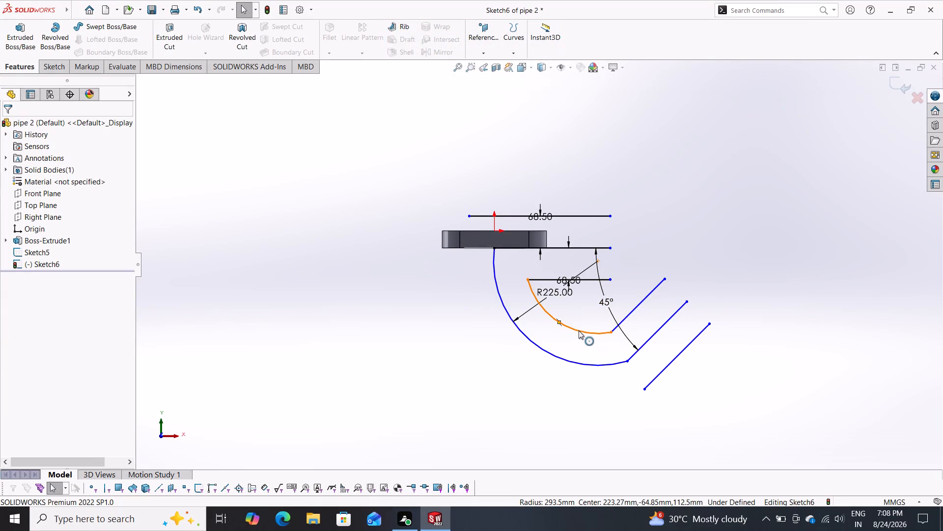
click(579, 330)
key(Delete)
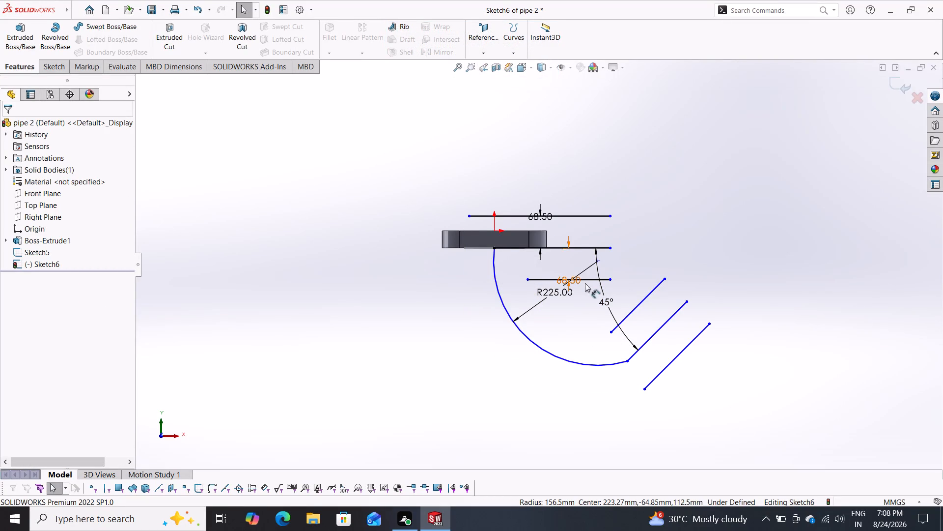
click(588, 278)
key(Delete)
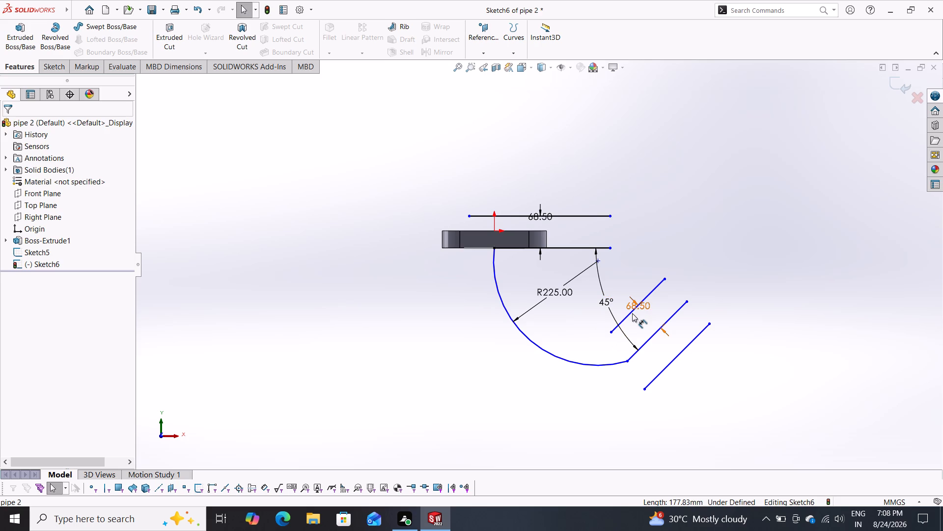
click(632, 313)
key(Delete)
key(Delete)
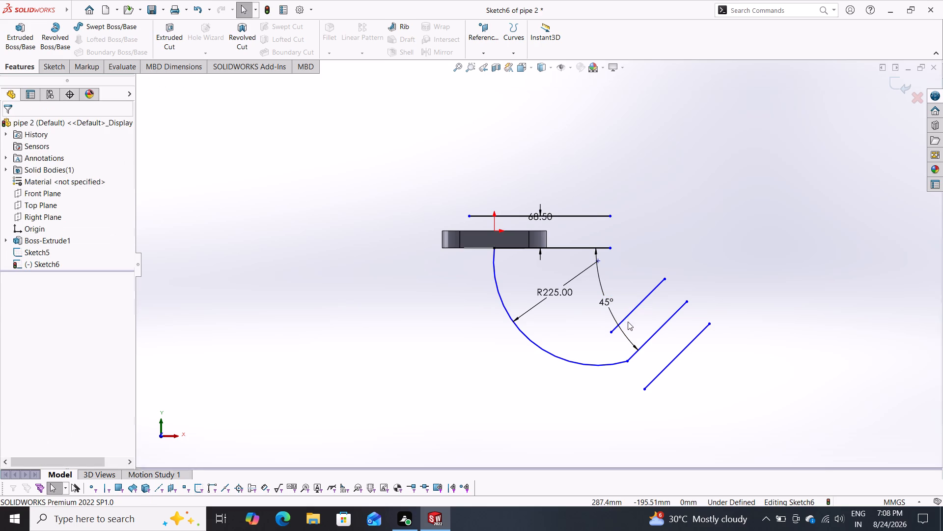
click(629, 315)
key(Delete)
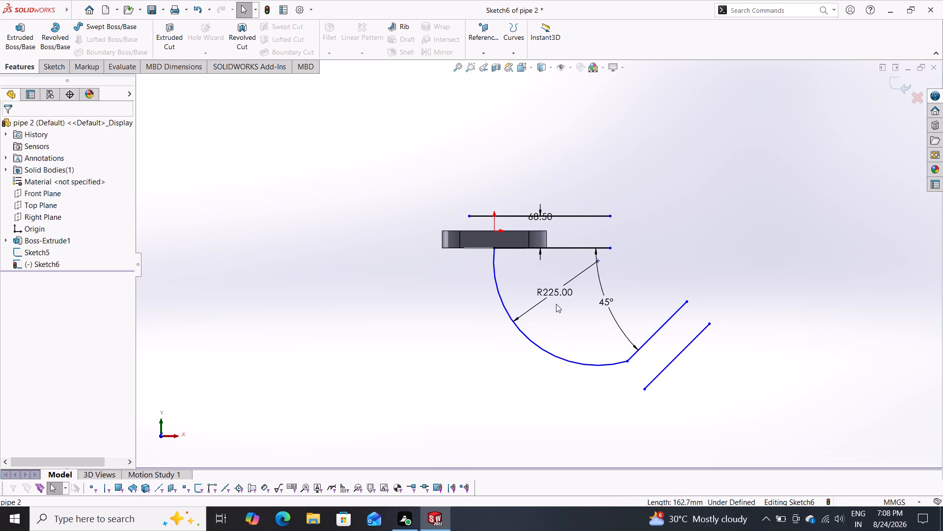
Delete the original horizontal line along the plate's underside together with its associated dimensions.
click(565, 249)
key(Delete)
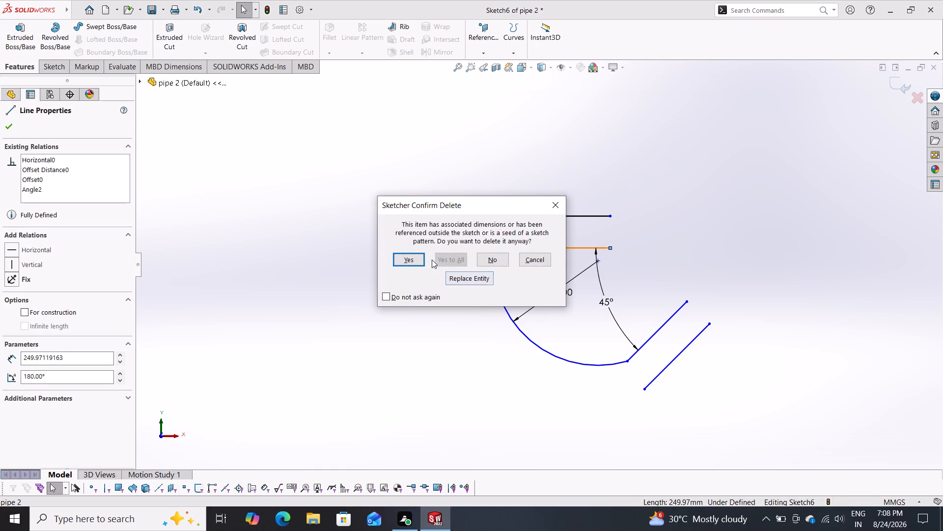
click(406, 257)
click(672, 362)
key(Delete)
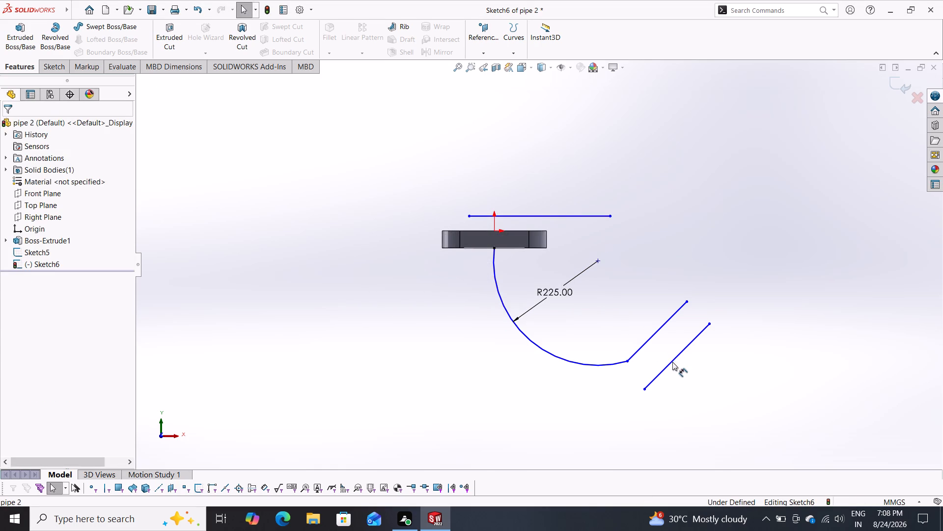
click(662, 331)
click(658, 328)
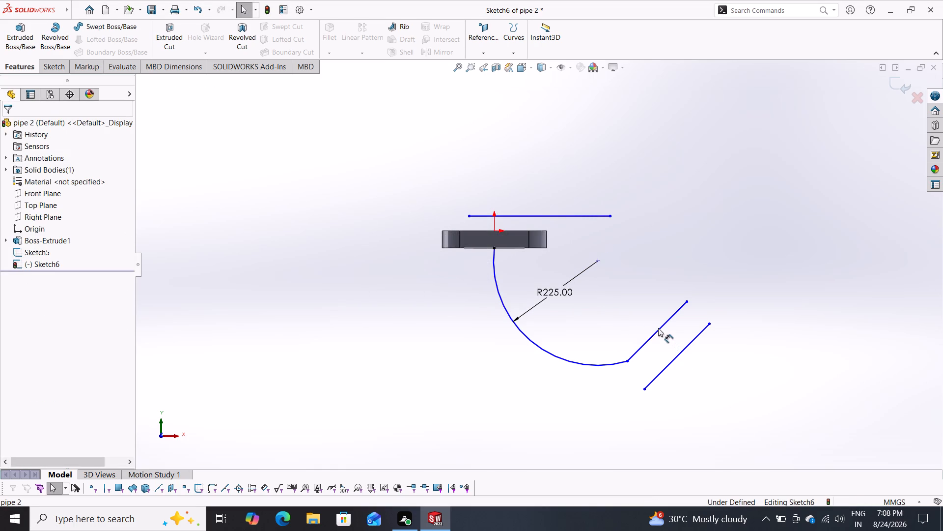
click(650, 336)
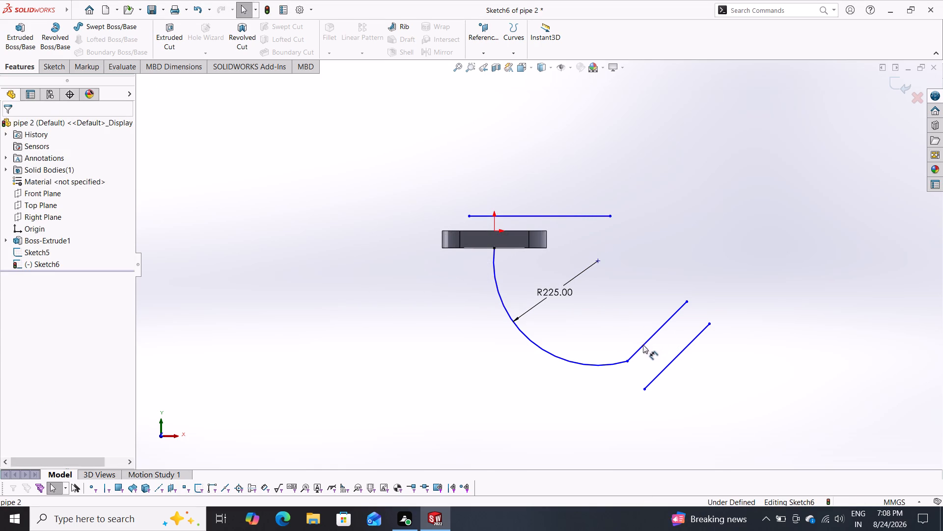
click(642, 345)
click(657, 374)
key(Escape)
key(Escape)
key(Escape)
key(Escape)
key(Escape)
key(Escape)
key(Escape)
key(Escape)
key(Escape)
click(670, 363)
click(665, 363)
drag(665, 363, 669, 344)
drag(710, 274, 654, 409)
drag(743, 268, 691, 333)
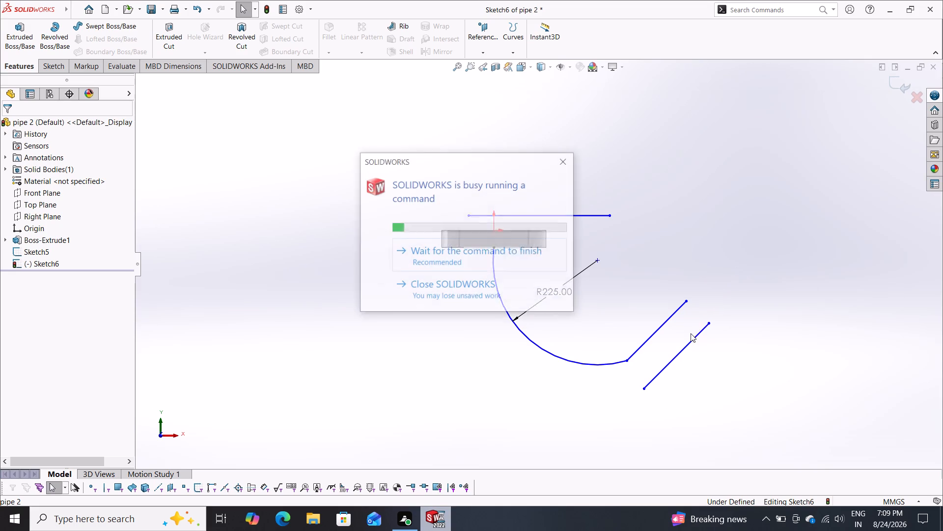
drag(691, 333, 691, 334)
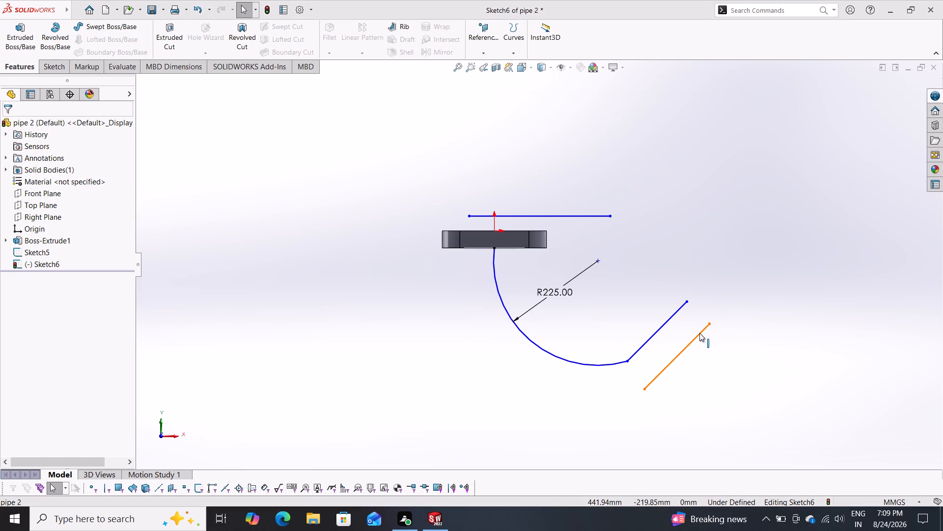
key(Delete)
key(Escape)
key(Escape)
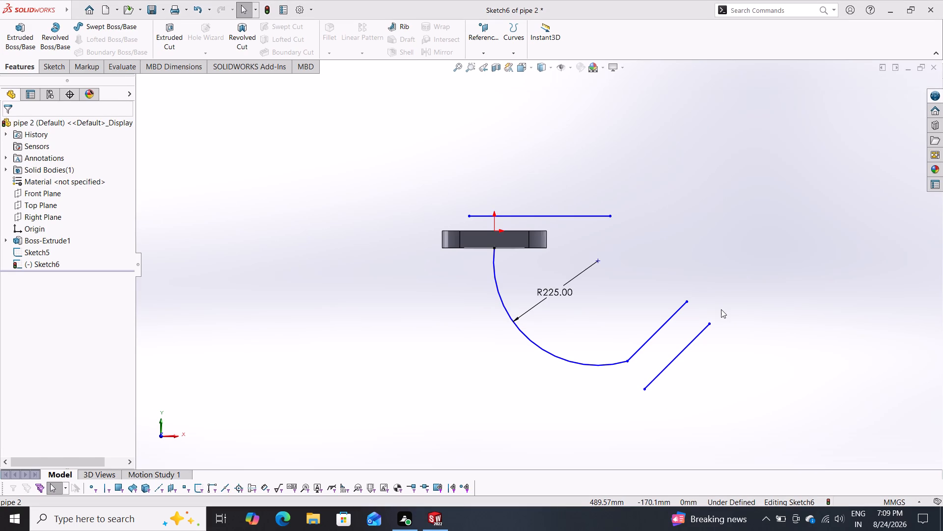
Delete the offset horizontal line above the plate and both remaining sloping lines, keeping only the 225 mm arc.
click(587, 216)
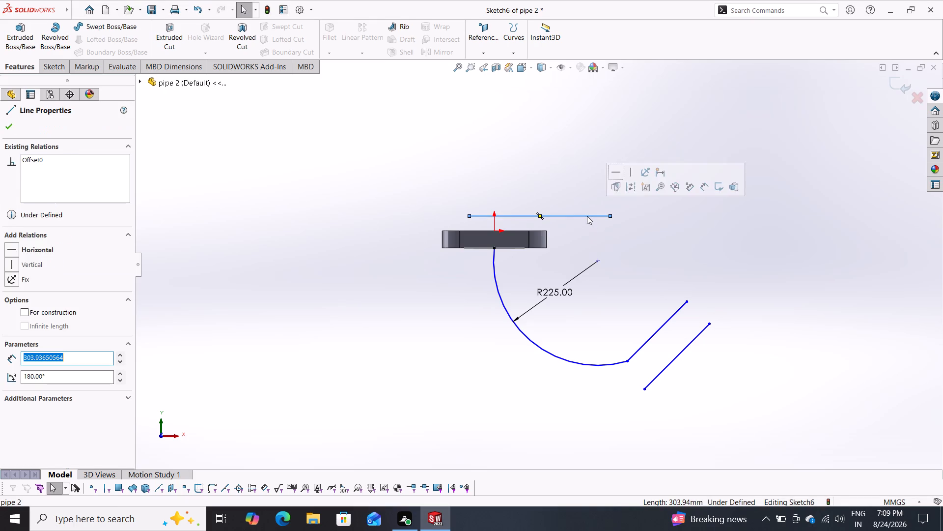
key(Delete)
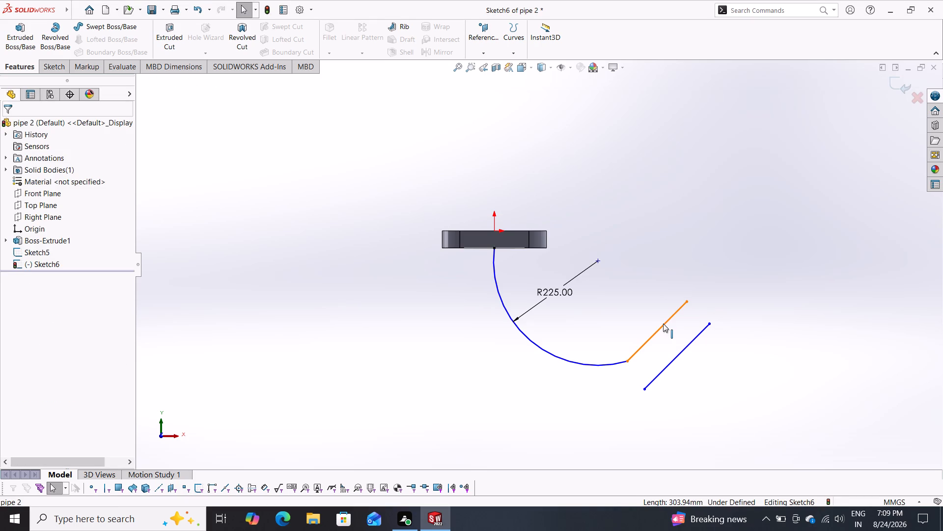
click(663, 324)
key(Delete)
click(689, 345)
key(Delete)
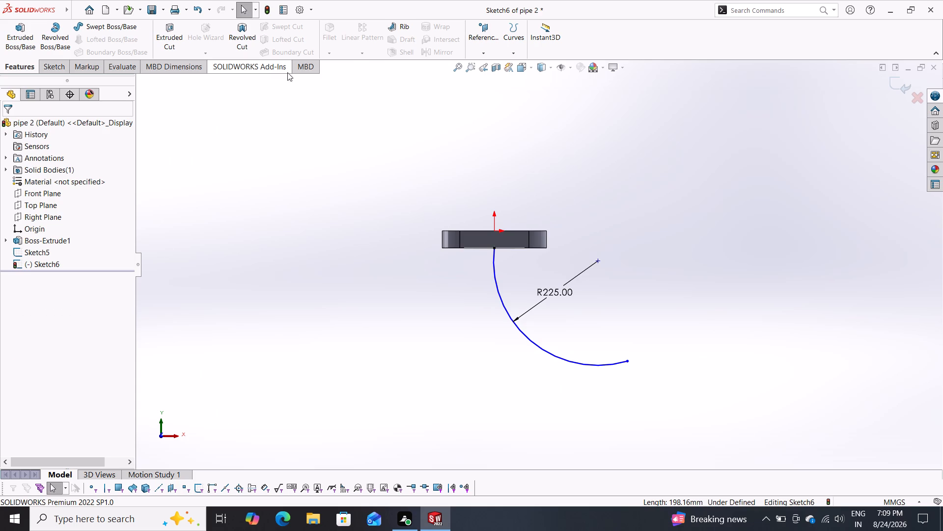
Offset the 225 mm arc bi-directionally by 137/2 (68.5 mm) with dimensions added and the ends left uncapped.
click(60, 61)
click(260, 32)
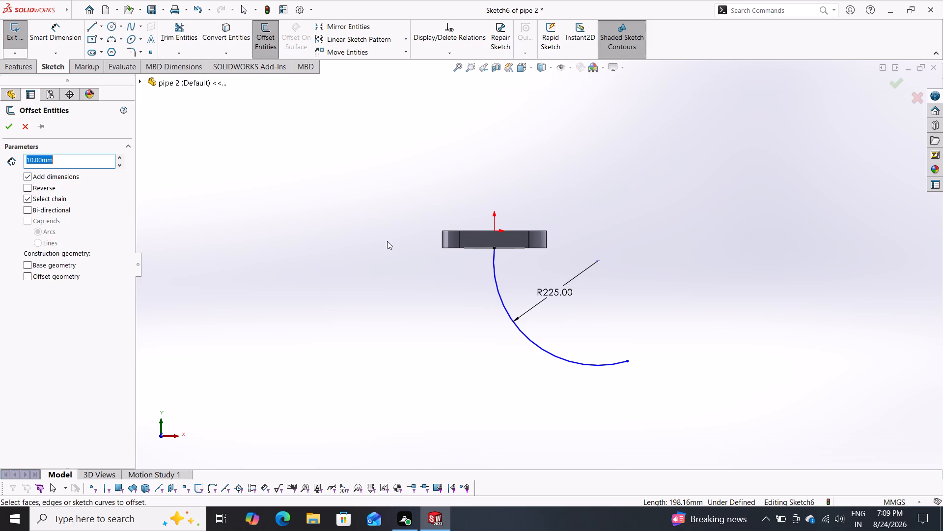
click(501, 296)
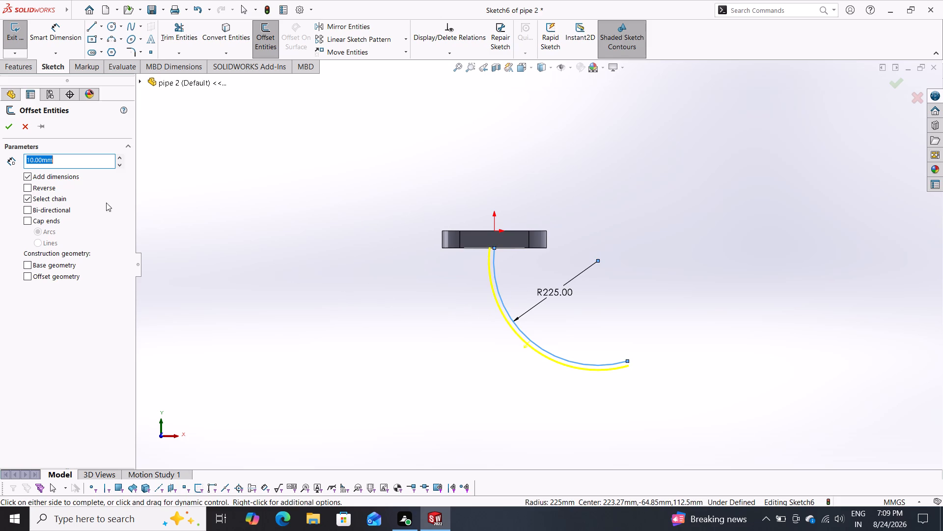
text(13)
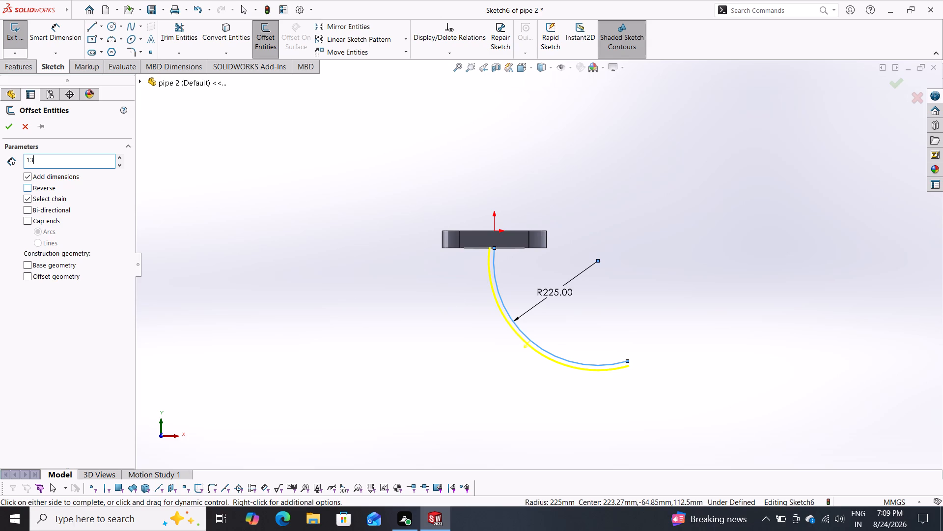
text(7/2)
key(Return)
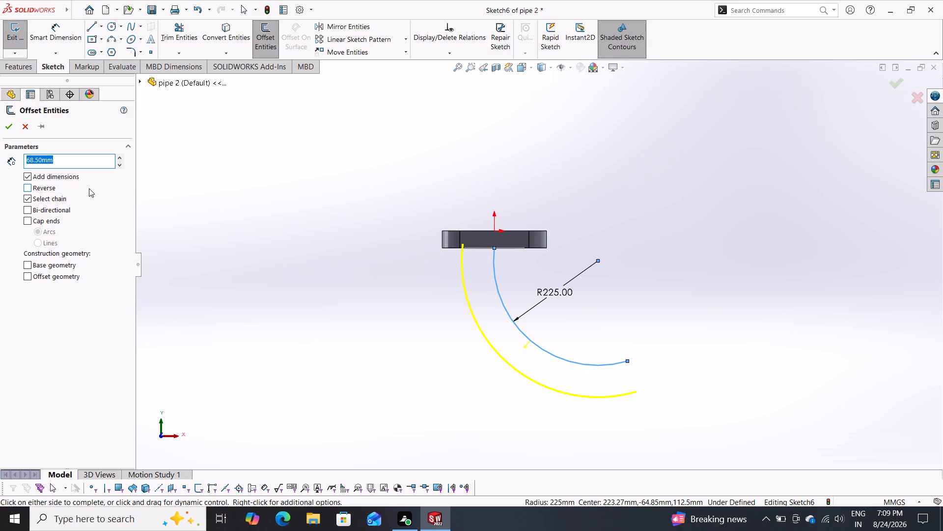
click(32, 208)
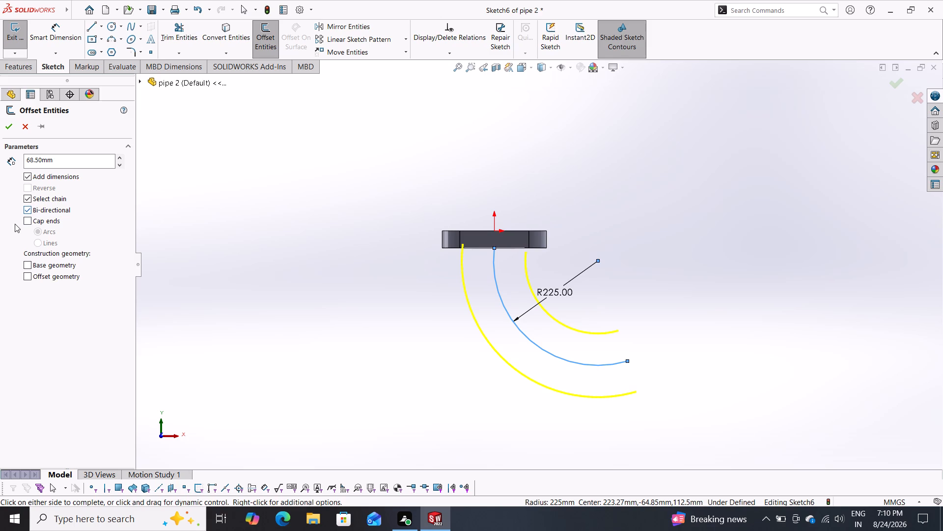
click(9, 128)
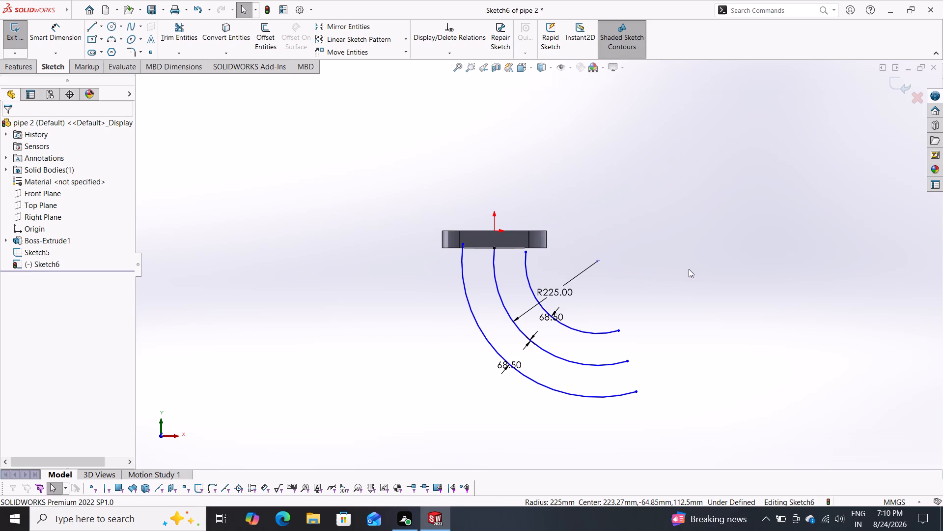
Exit the sketch containing the 225 mm arc and its two offset arcs.
middle_drag(675, 287, 623, 343)
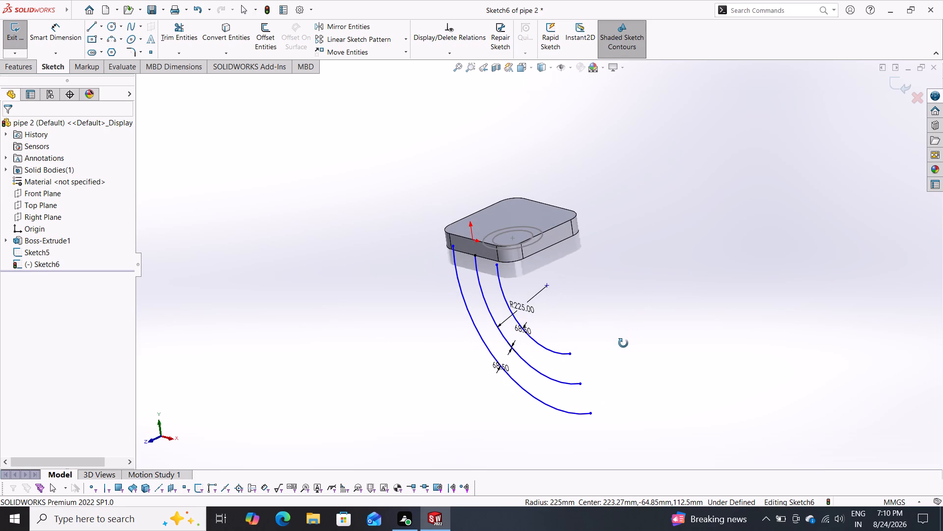
middle_drag(623, 343, 621, 347)
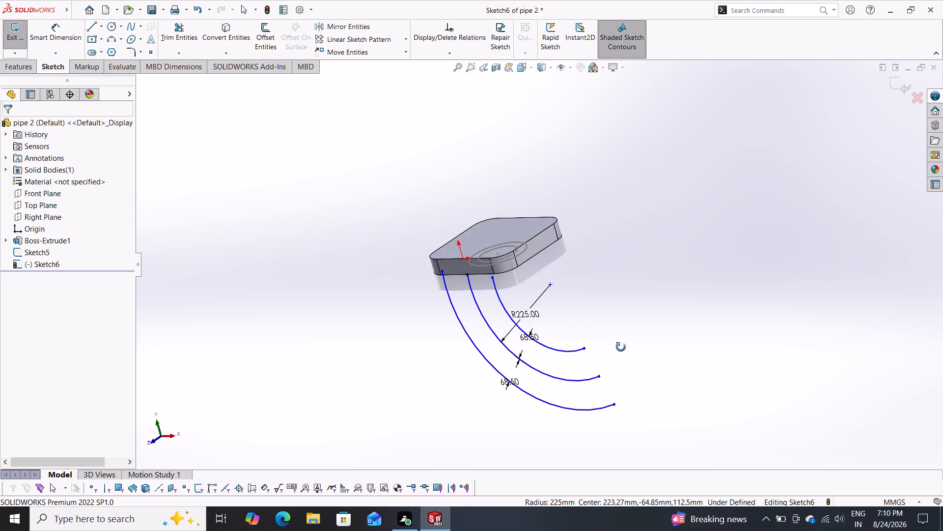
middle_drag(621, 347, 619, 342)
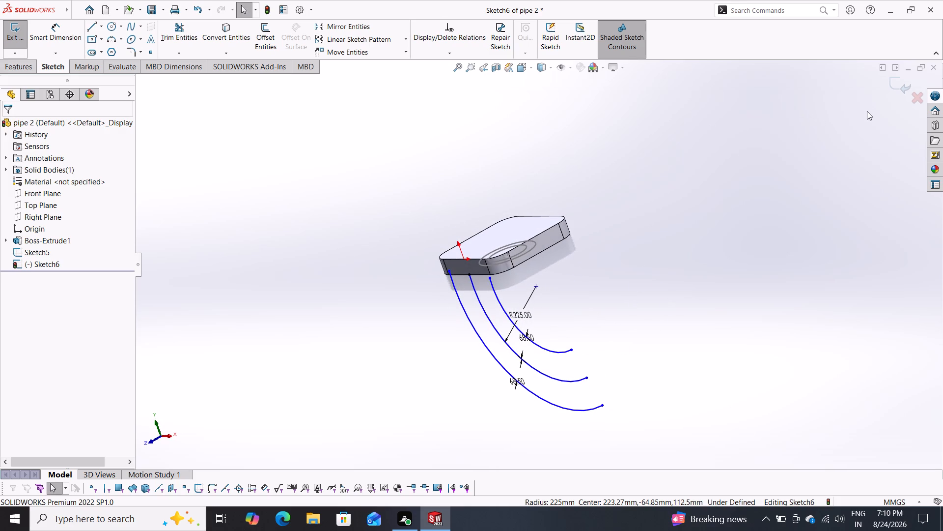
click(901, 83)
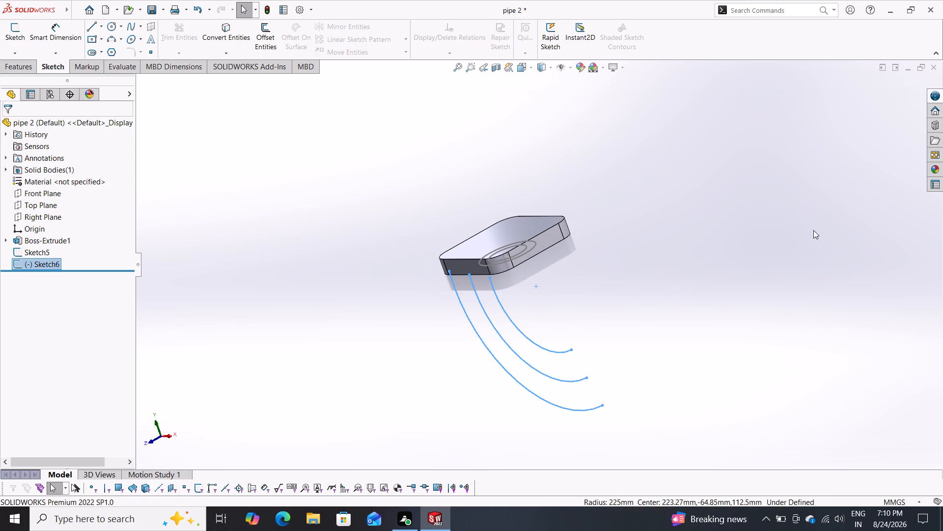
Create a reference plane parallel to the Right Plane, passing through the free lower endpoint of the middle 225 mm arc.
click(23, 64)
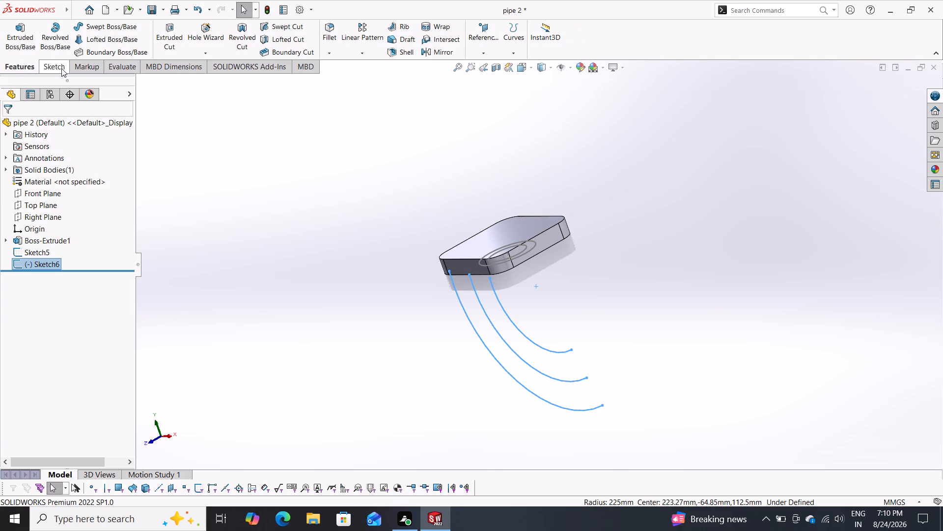
click(61, 68)
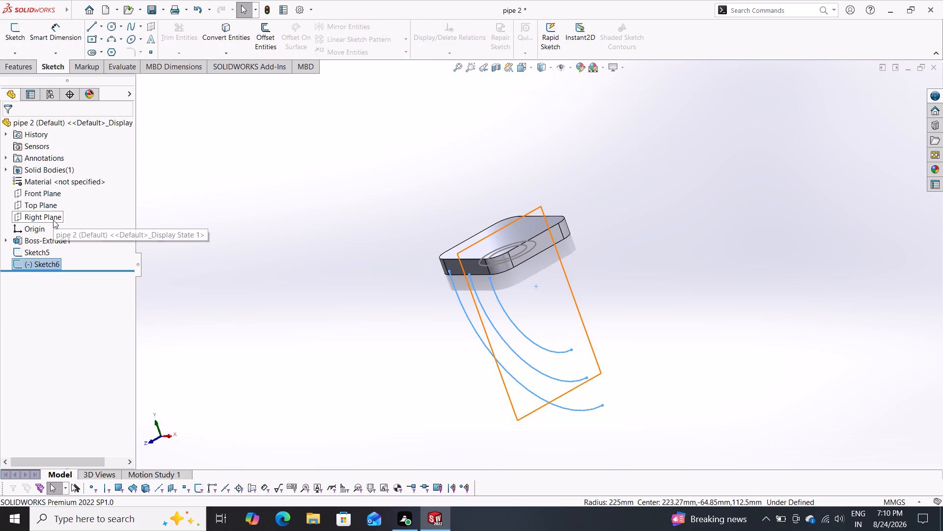
click(53, 220)
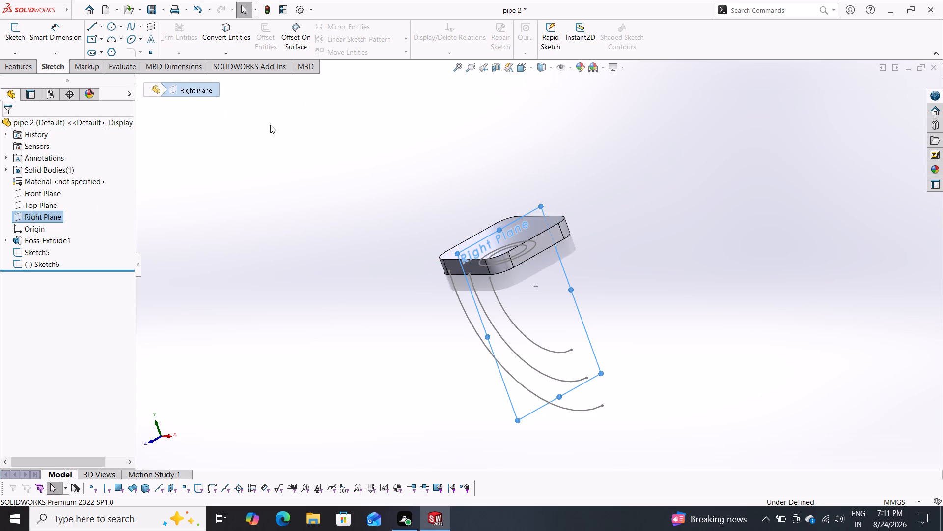
click(15, 65)
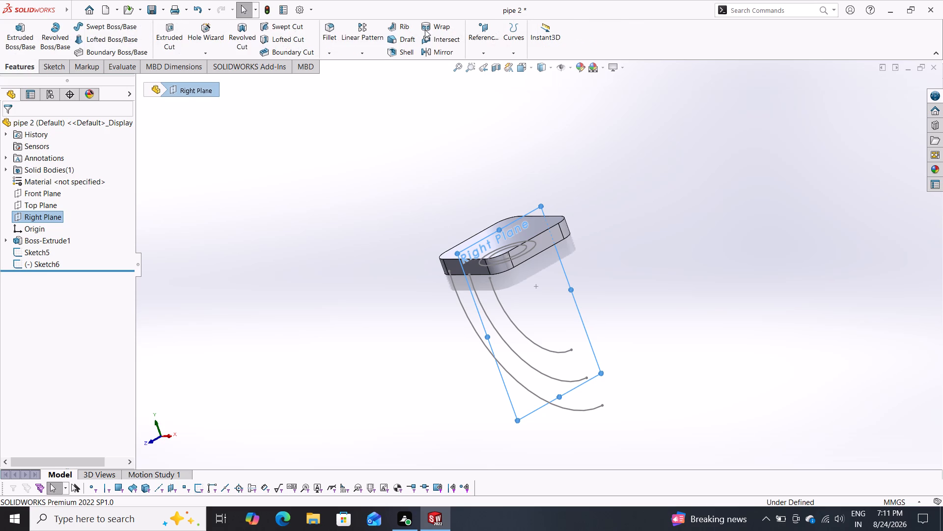
click(480, 55)
drag(490, 66, 491, 75)
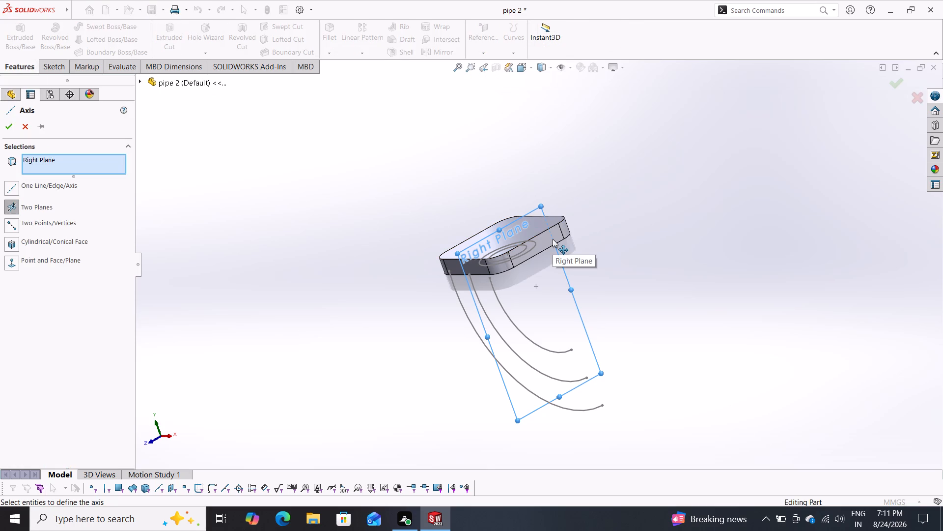
click(27, 125)
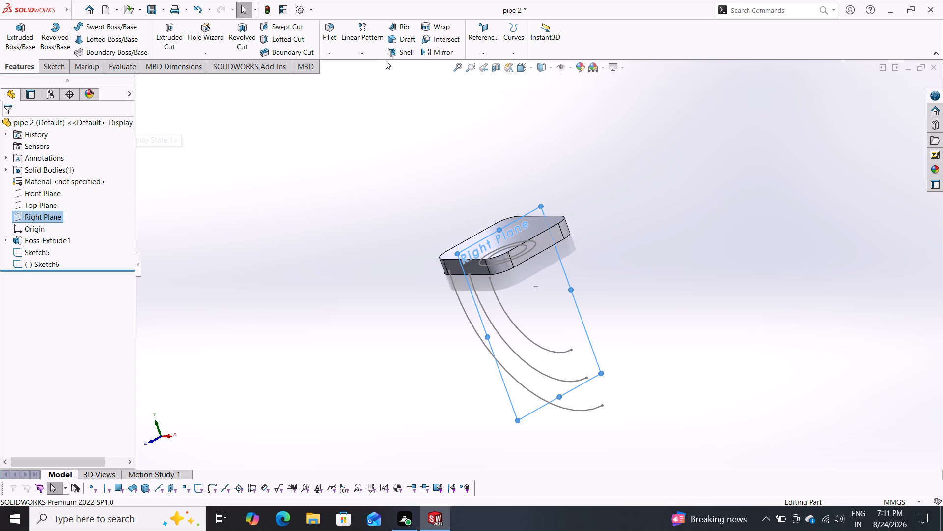
click(477, 55)
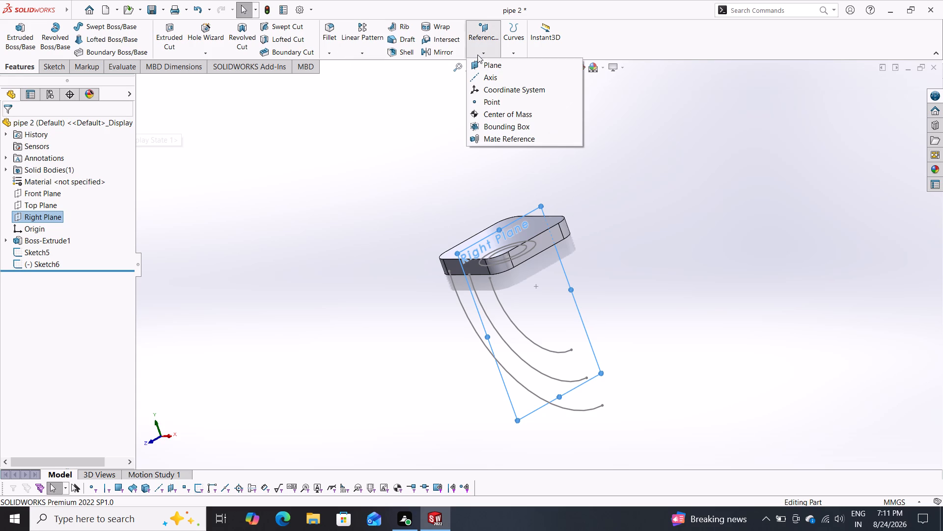
click(478, 62)
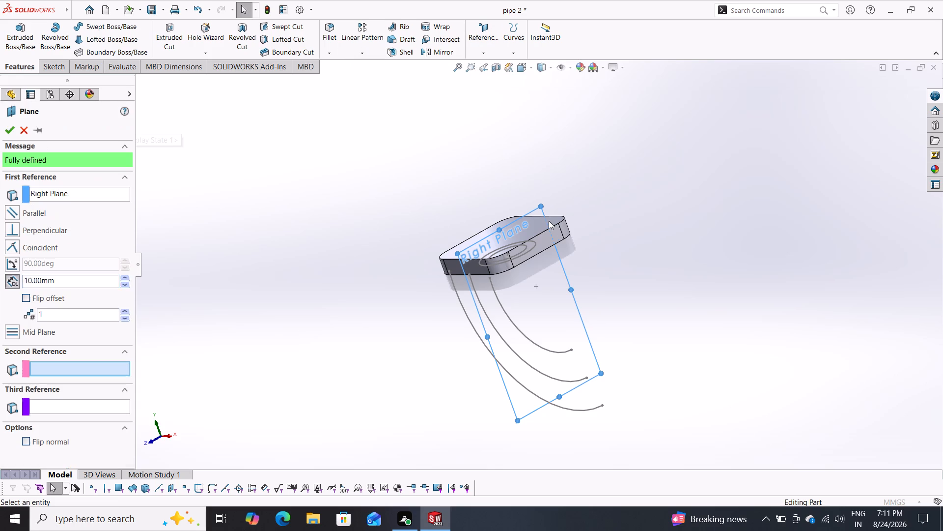
scroll(568, 380, down, 2)
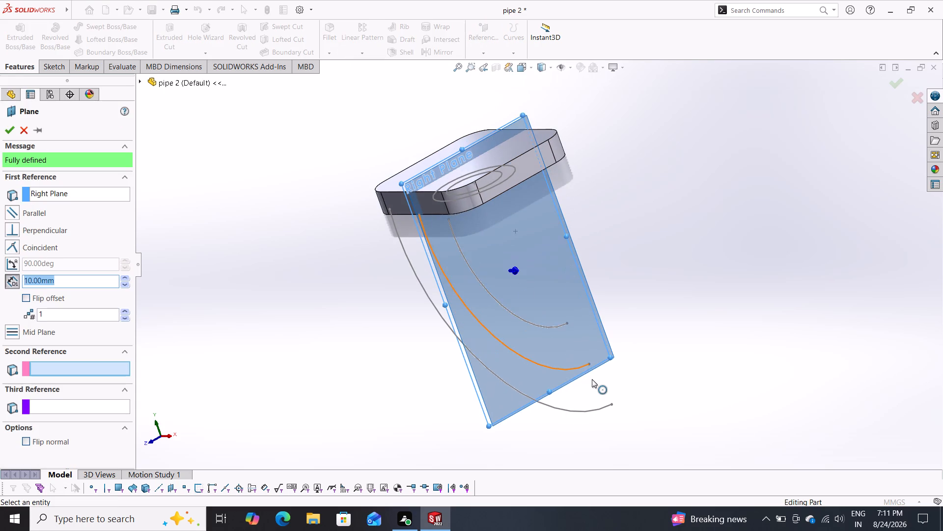
scroll(592, 379, down, 2)
click(584, 346)
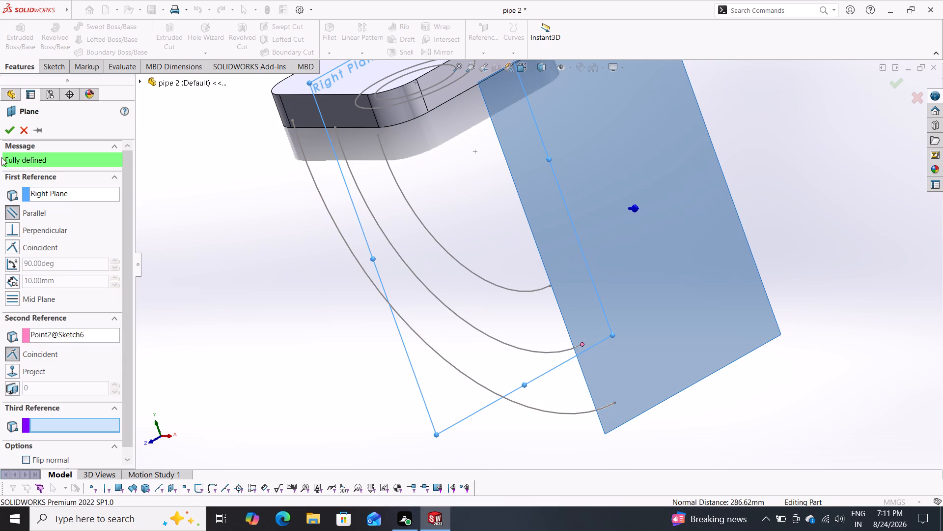
click(5, 130)
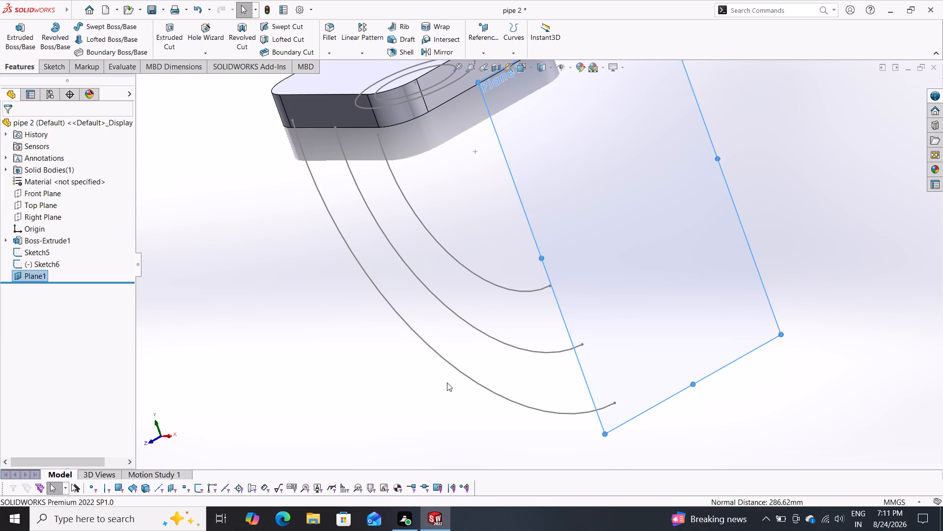
Sketch a circle of about 42 mm radius on the new plane, centred on the middle arc's lower endpoint.
middle_drag(446, 373, 423, 403)
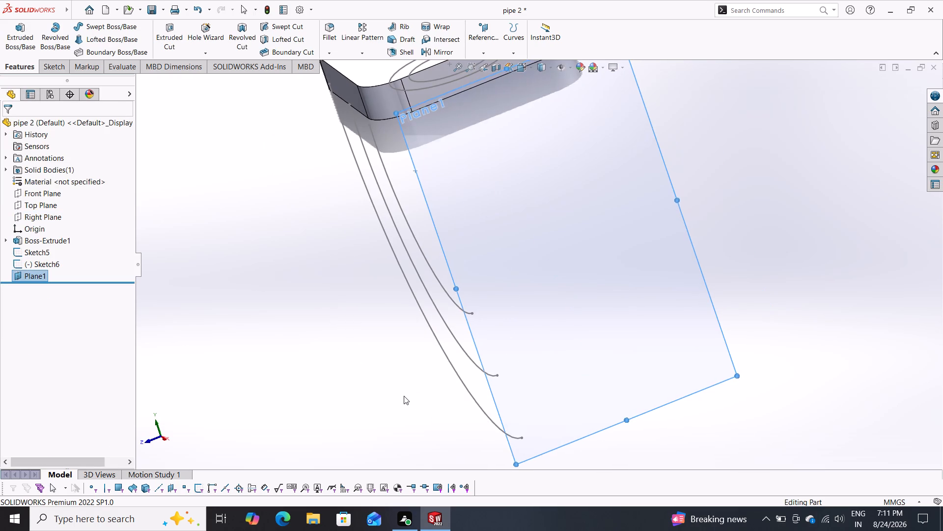
scroll(403, 395, up, 2)
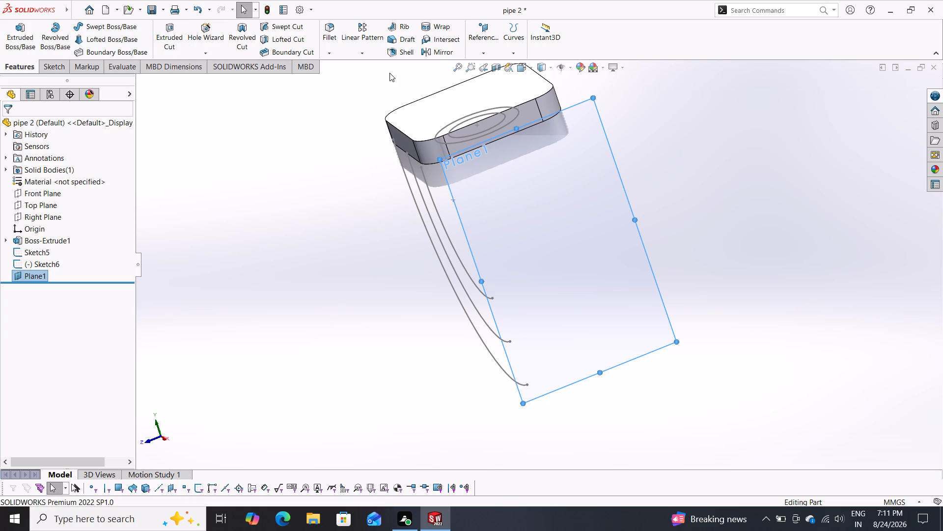
click(46, 67)
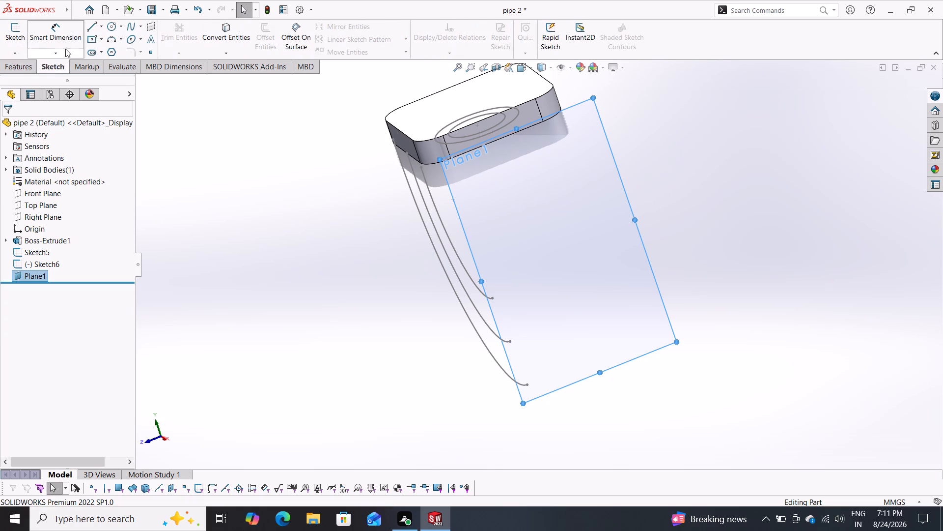
drag(107, 28, 128, 60)
click(111, 27)
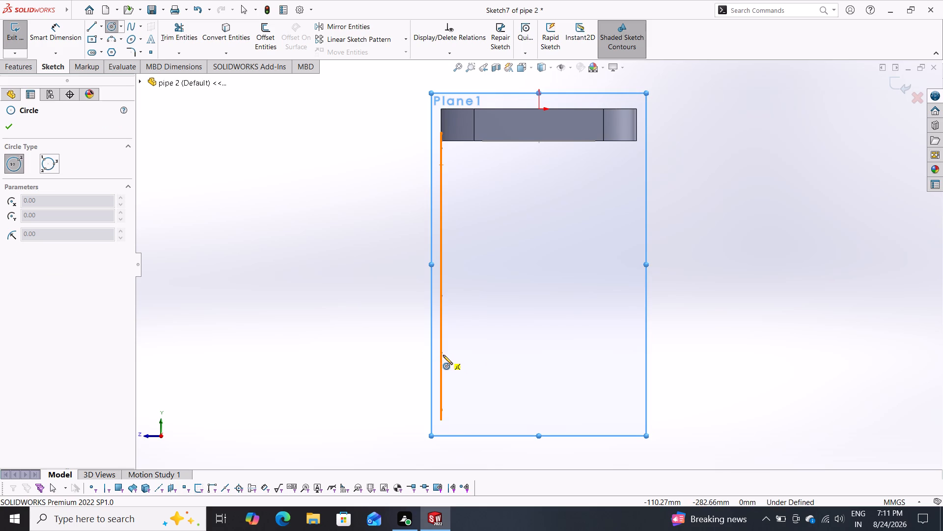
middle_drag(369, 357, 388, 365)
scroll(388, 360, down, 1)
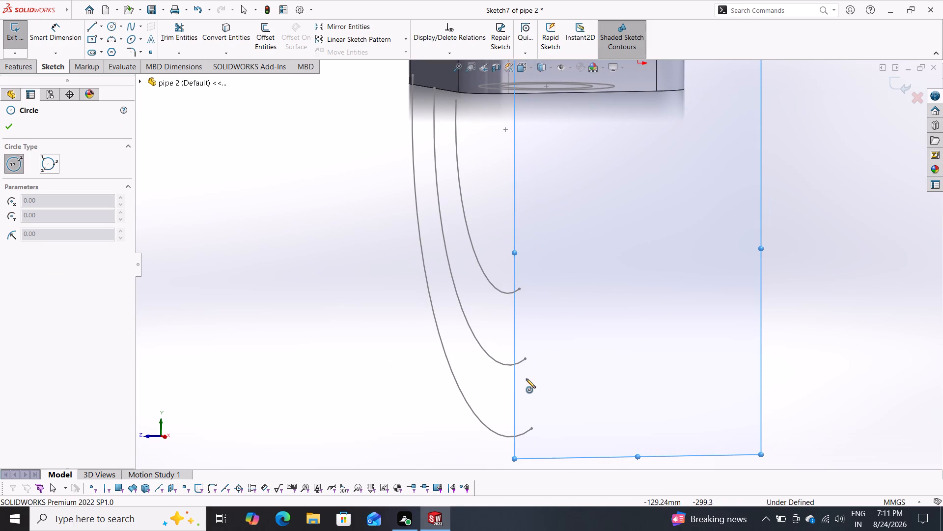
click(526, 356)
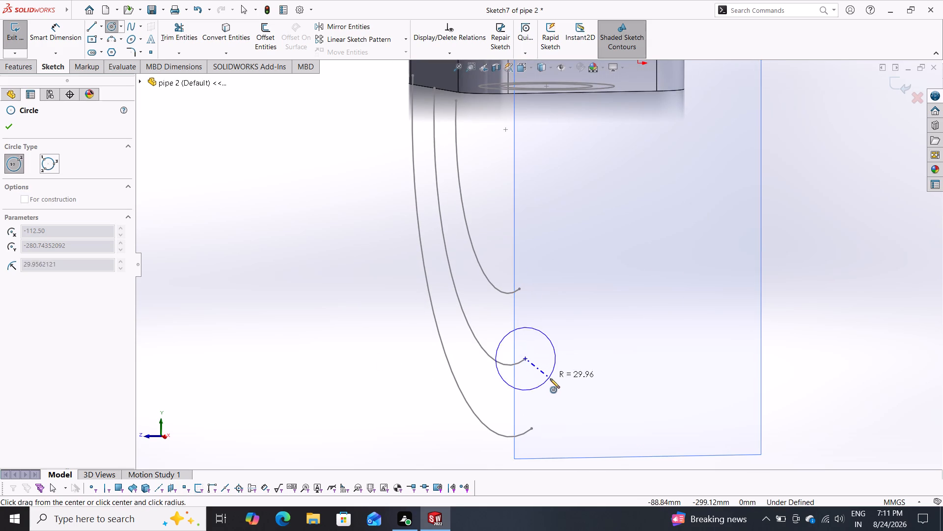
click(560, 383)
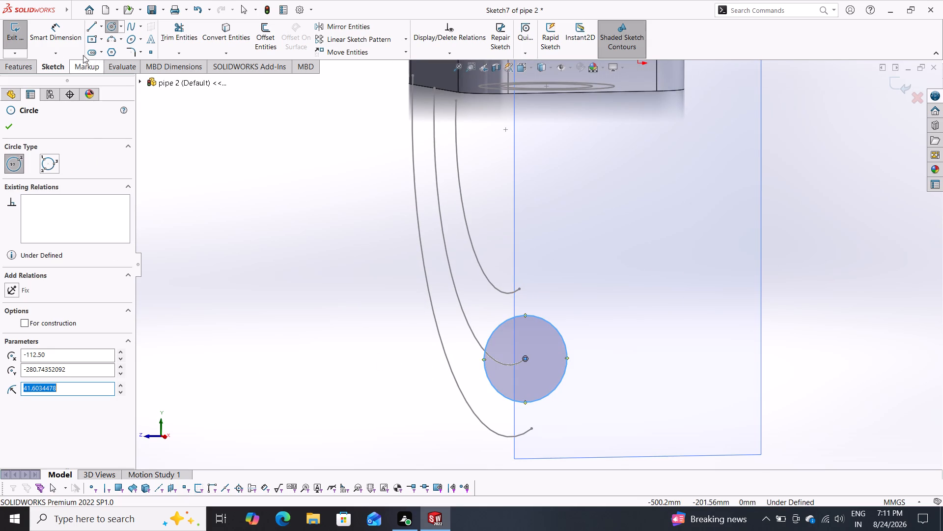
Draw a second, larger concentric circle of about 96 mm radius around the same arc endpoint.
click(21, 68)
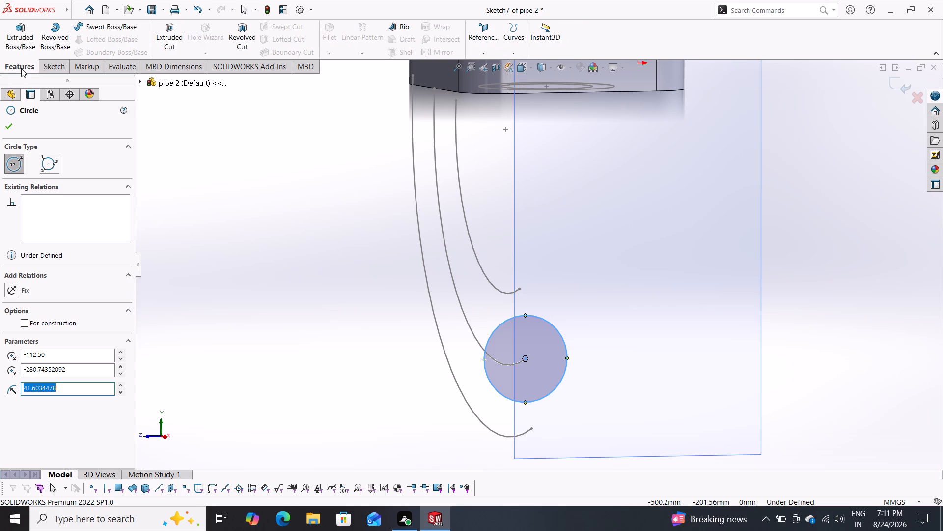
click(52, 62)
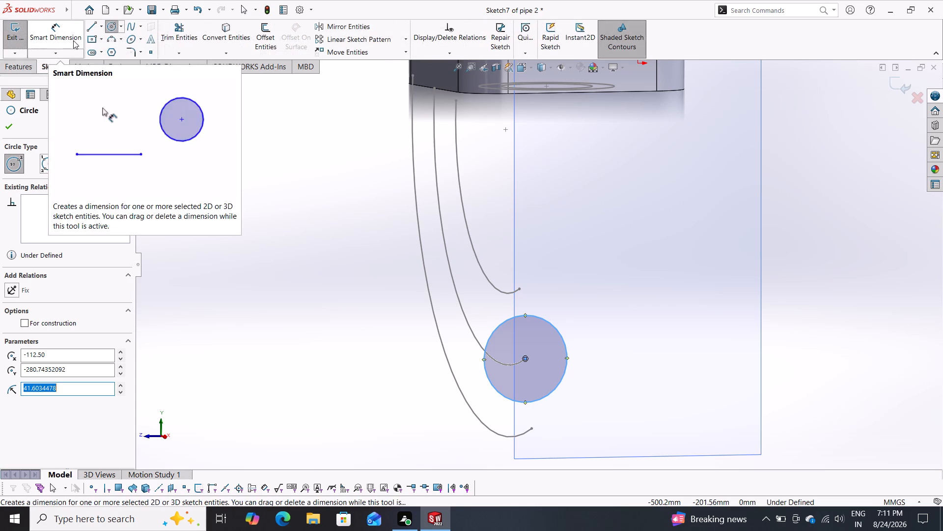
click(112, 26)
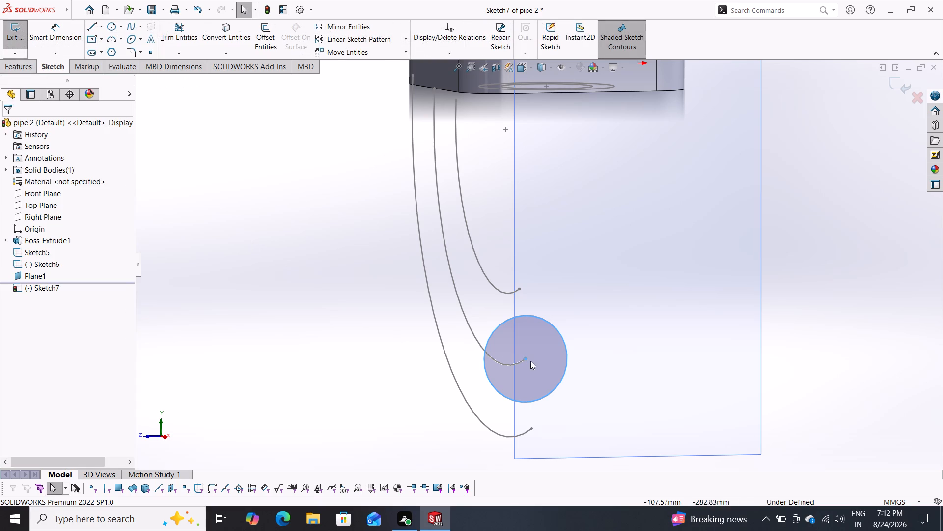
click(109, 27)
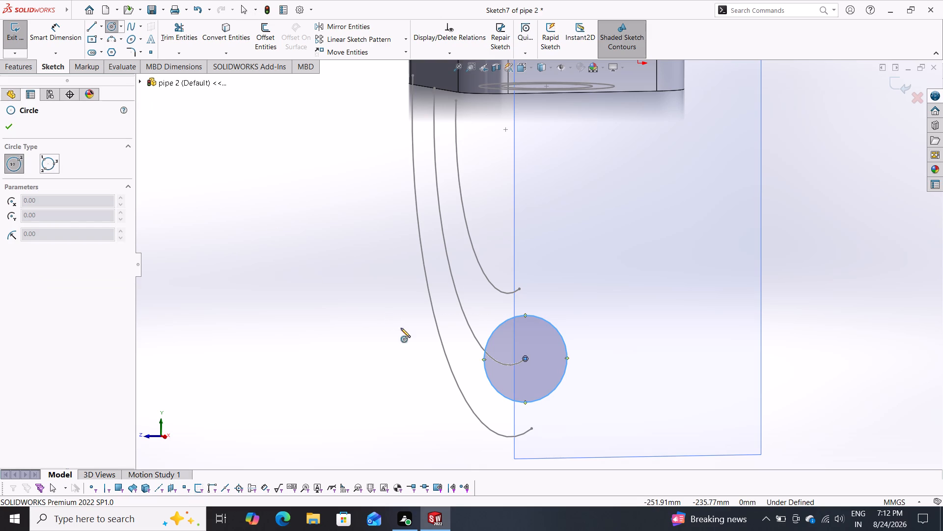
click(527, 358)
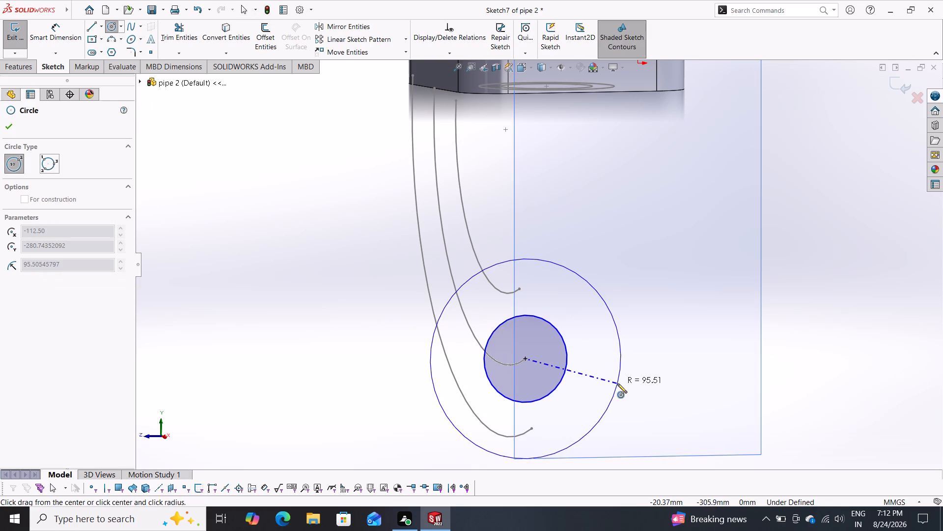
click(618, 384)
key(Escape)
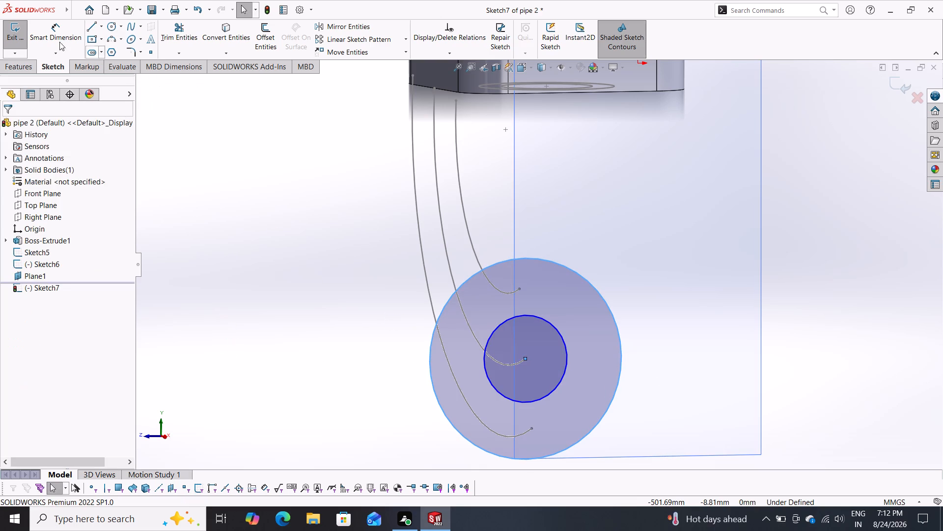
Dimension the inner circle to 88 mm diameter and the outer circle to 130 mm diameter.
click(56, 40)
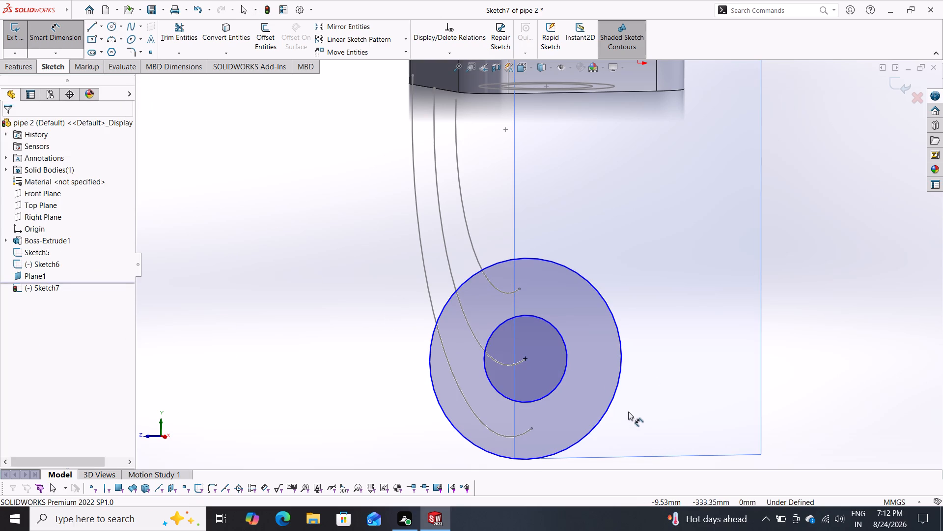
click(568, 349)
click(702, 349)
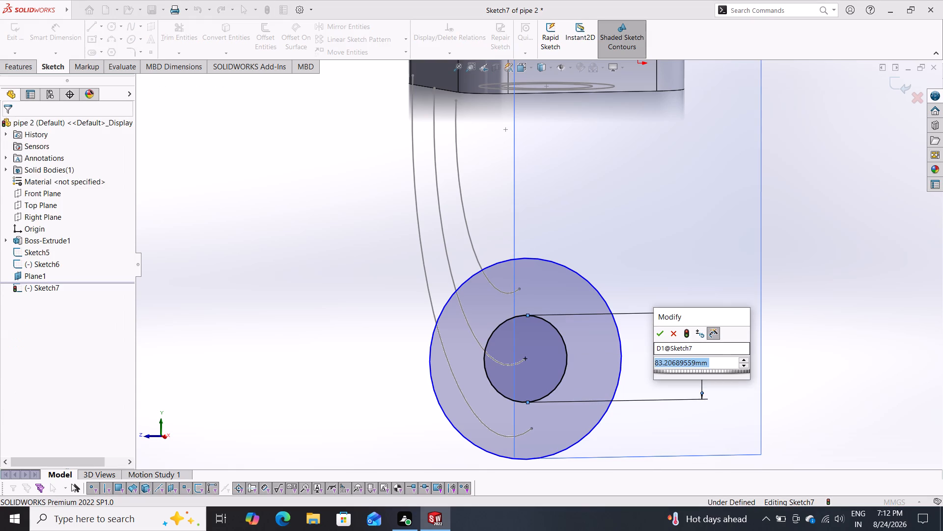
text(88)
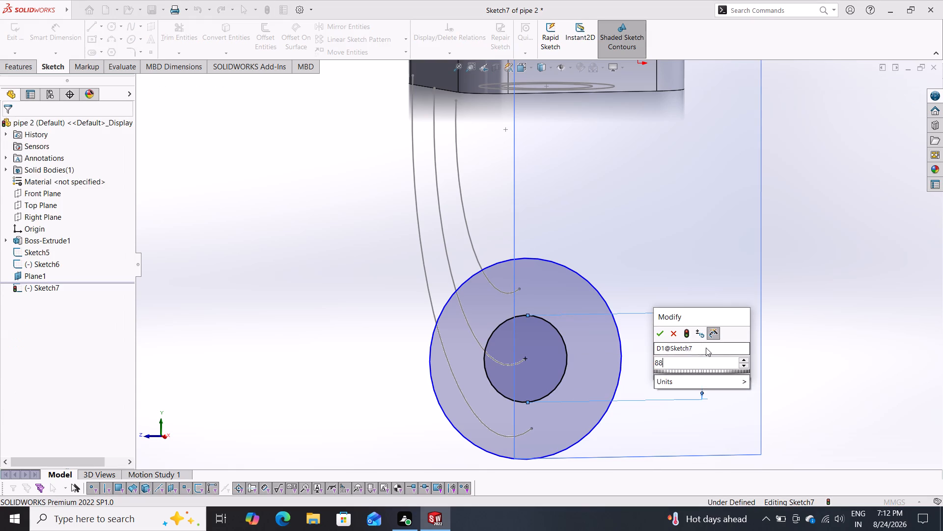
key(Return)
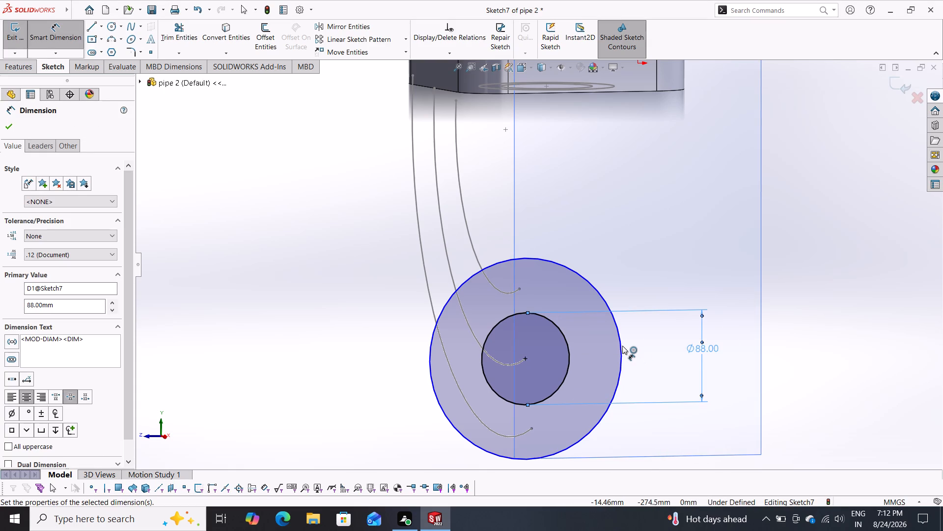
drag(620, 345, 631, 343)
click(786, 331)
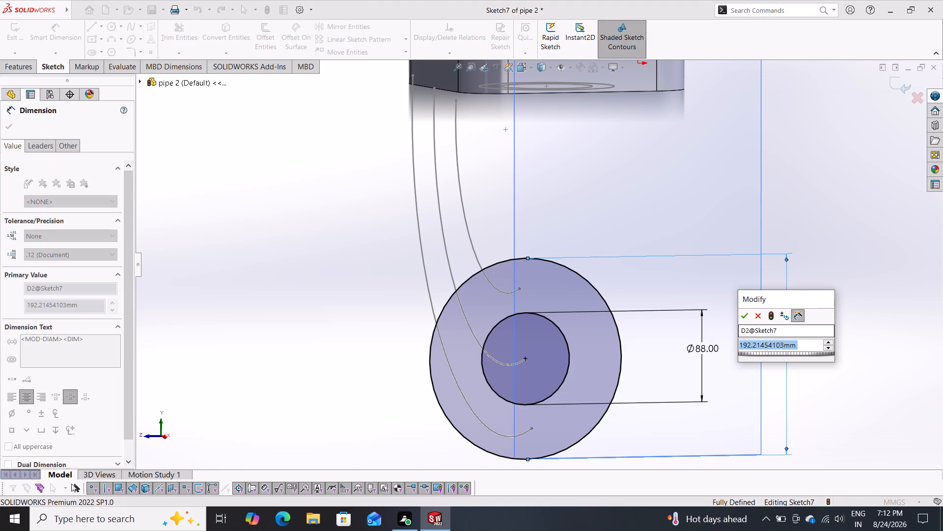
text(130)
key(Return)
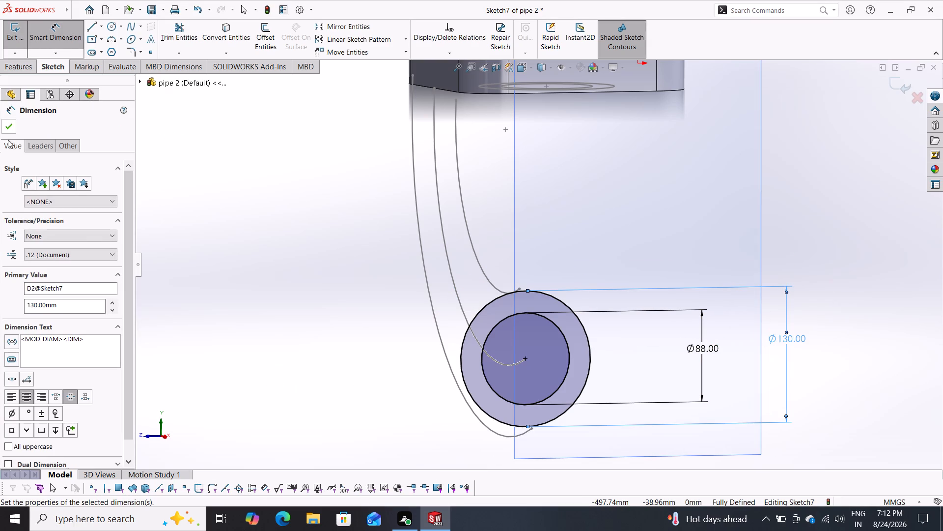
click(8, 124)
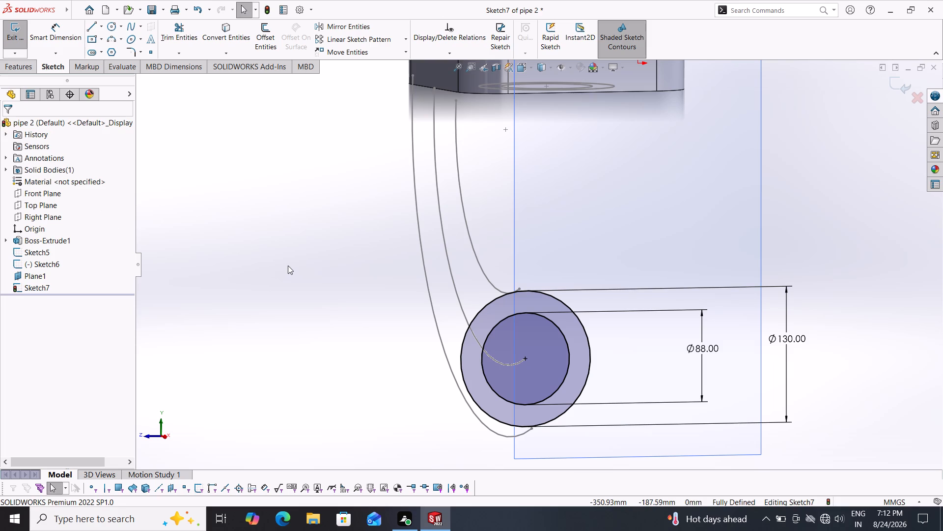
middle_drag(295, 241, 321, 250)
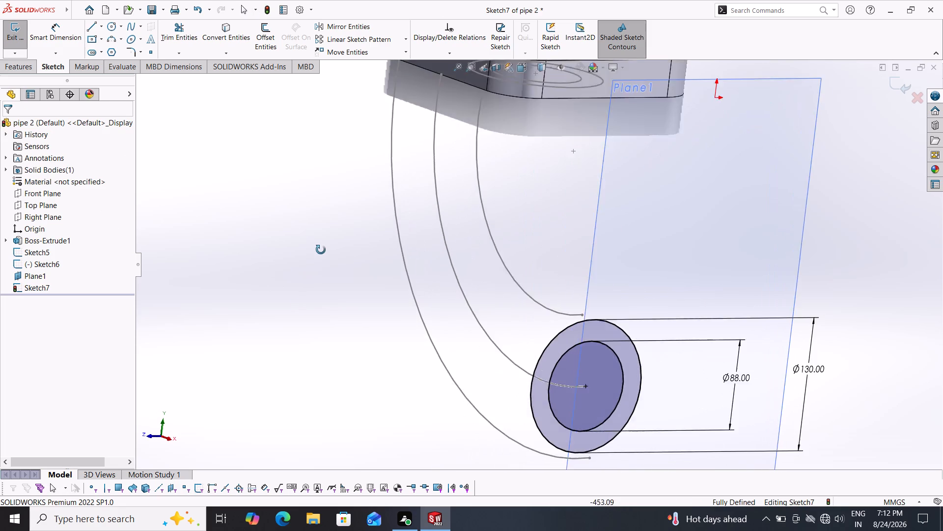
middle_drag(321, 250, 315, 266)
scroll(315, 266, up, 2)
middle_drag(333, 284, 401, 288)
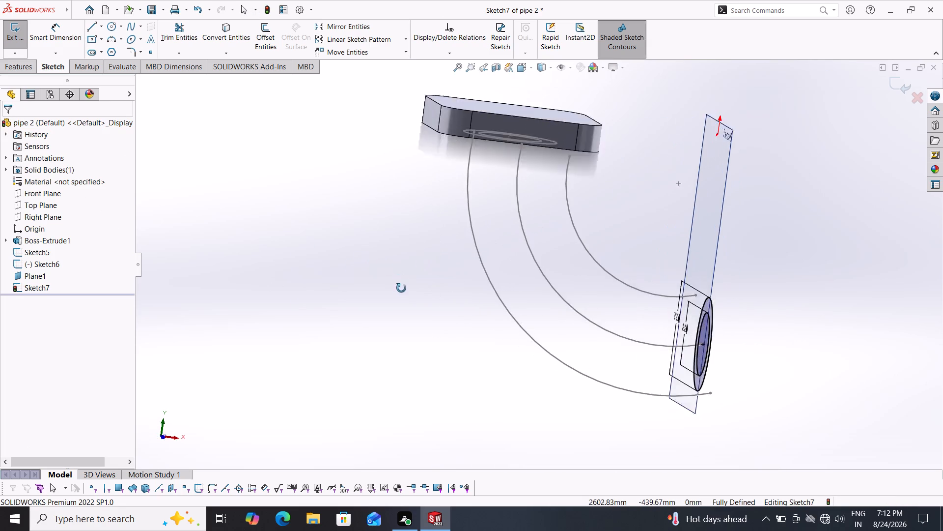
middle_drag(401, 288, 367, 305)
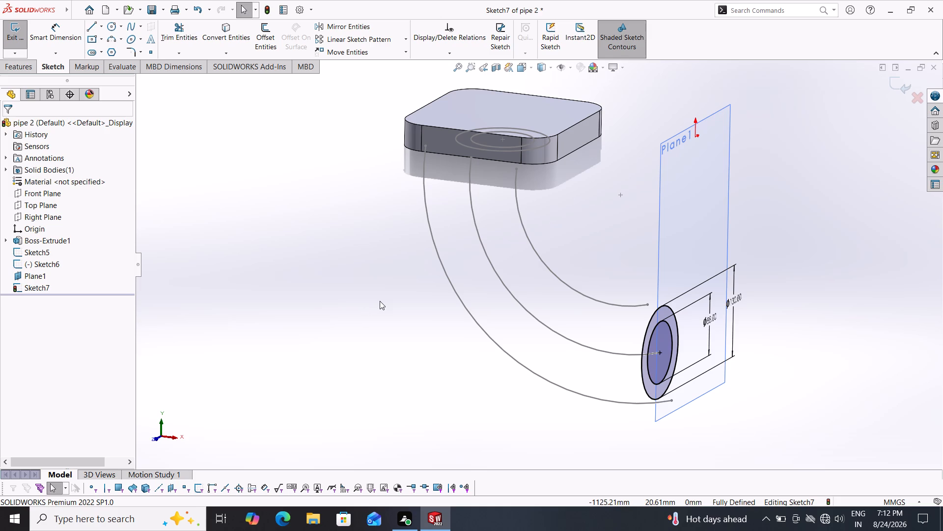
Undo the ring profile sketch and the end plane, going back to editing the 225 mm arc sketch.
key(ctrl+z)
key(ctrl+z)
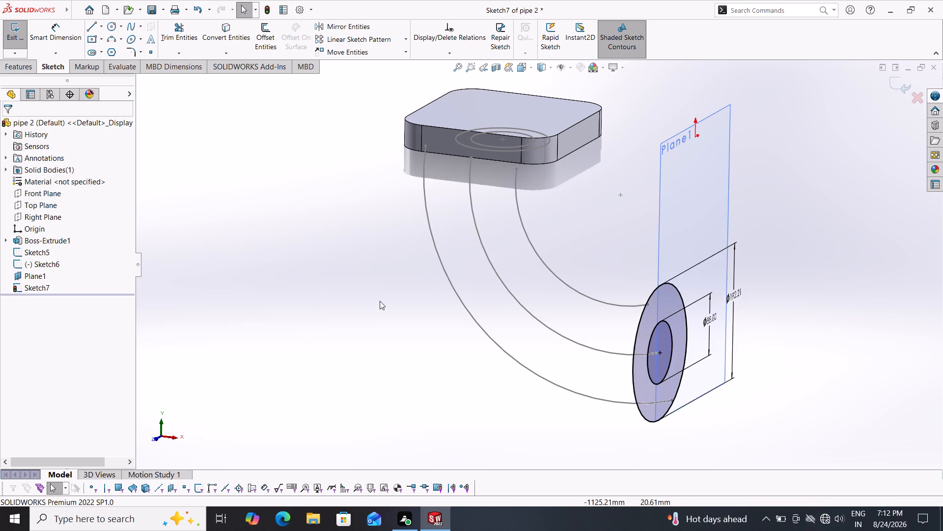
key(ctrl+z)
key(ctrl+z)
key(ctrl+z)
key(ctrl+z)
key(ctrl+z)
key(ctrl+z)
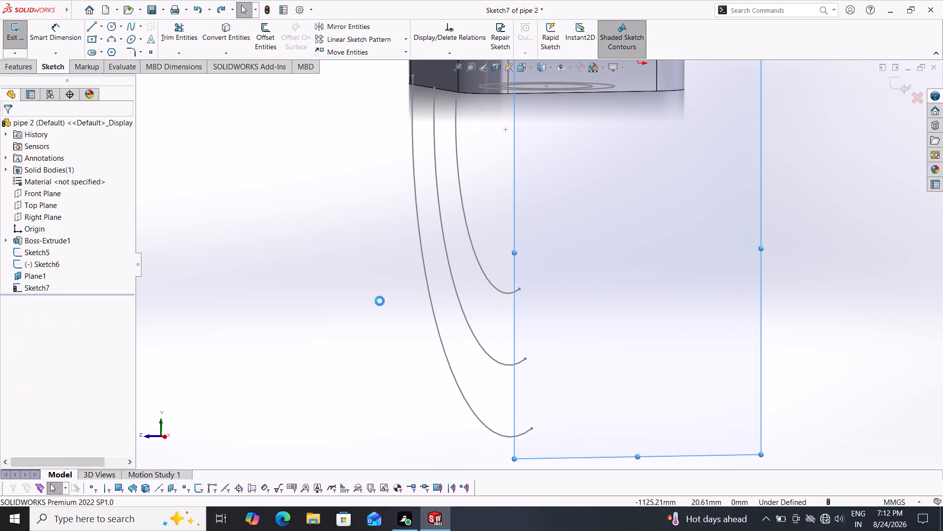
key(ctrl+z)
key(ctrl+z)
key(ctrl+z)
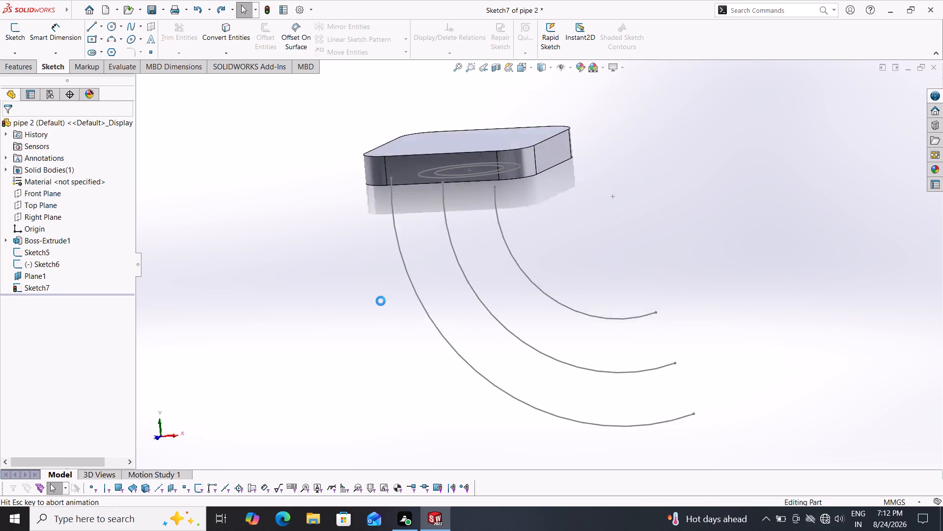
Delete the 225 mm arc and the separate diagonal line from the sketch.
drag(712, 201, 451, 360)
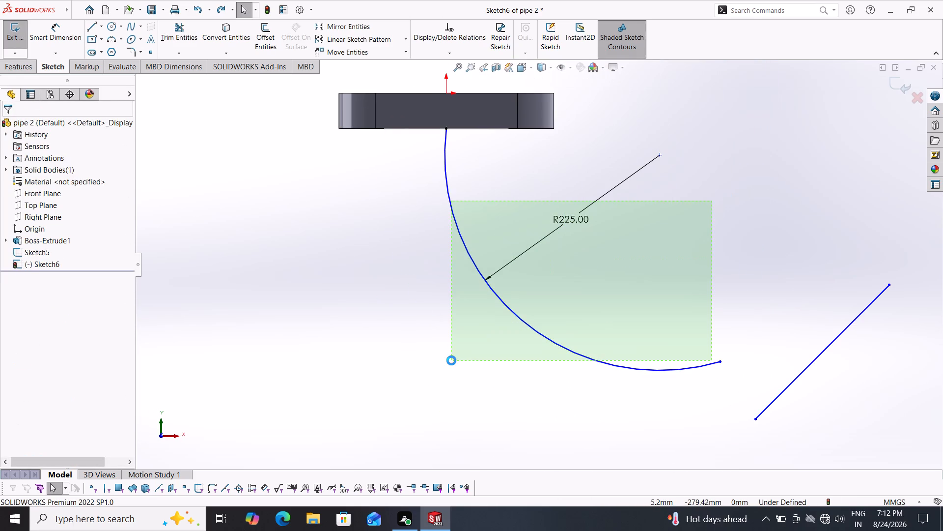
key(Delete)
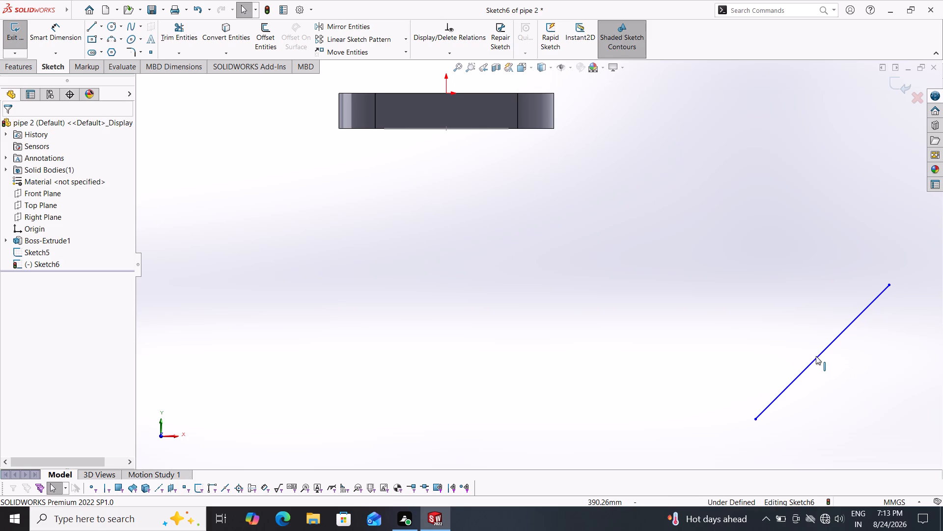
click(816, 356)
key(Delete)
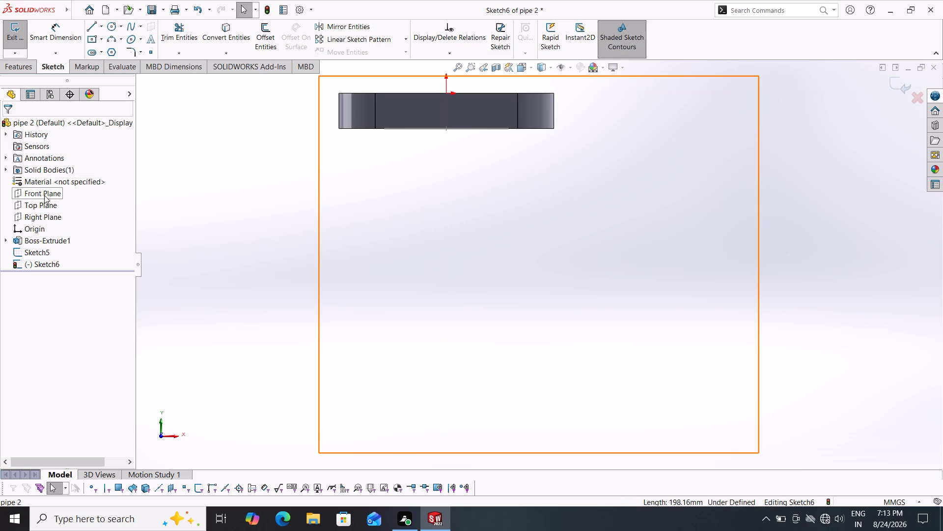
On the Front Plane, sketch a three-point arc of about 94 mm radius, curving down from the midpoint of the plate's bottom edge.
click(44, 195)
click(50, 180)
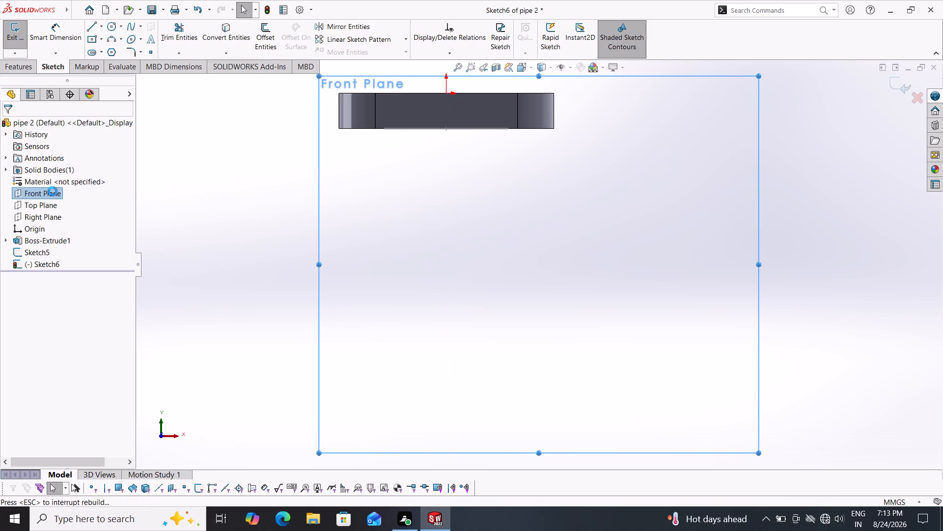
click(44, 195)
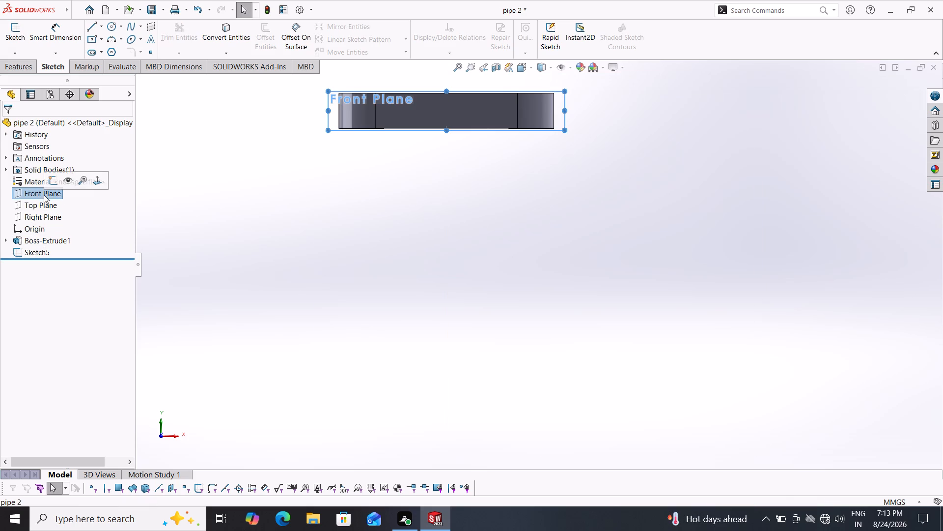
click(58, 183)
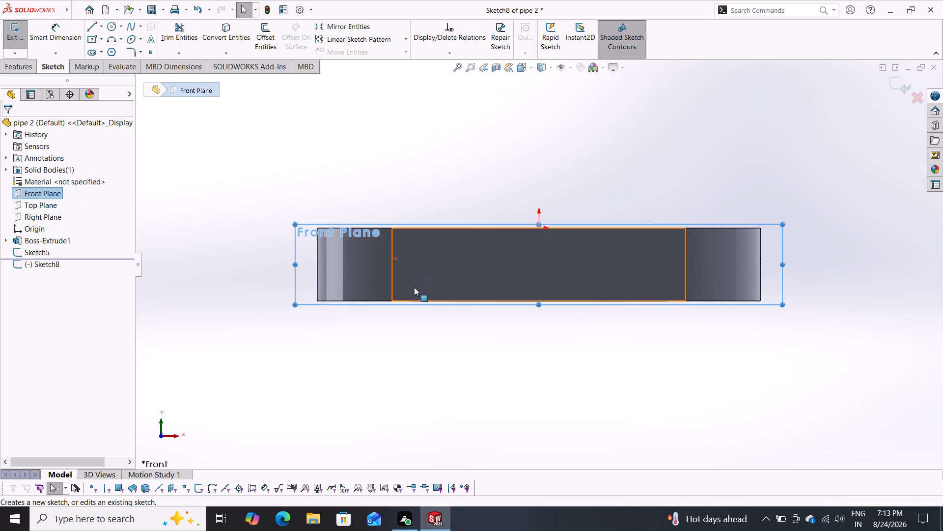
scroll(408, 311, down, 2)
scroll(406, 312, up, 2)
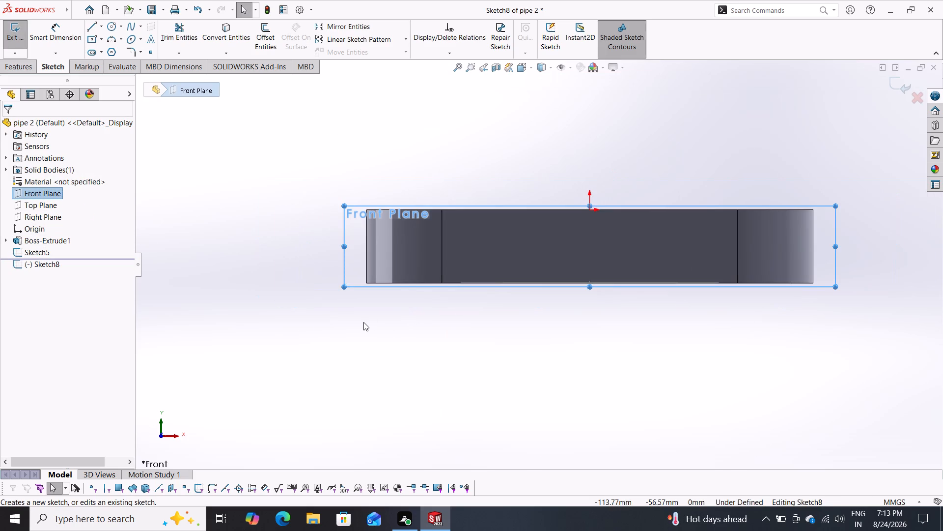
scroll(363, 322, up, 2)
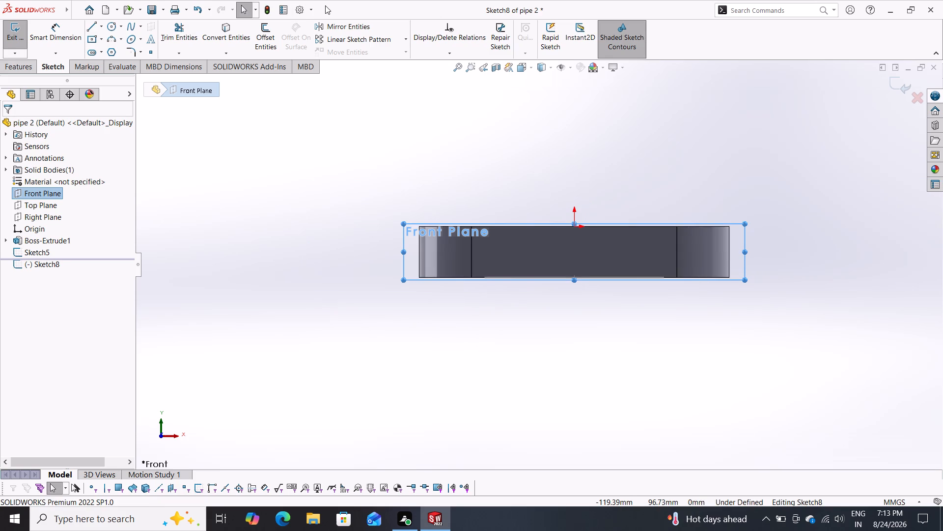
click(115, 37)
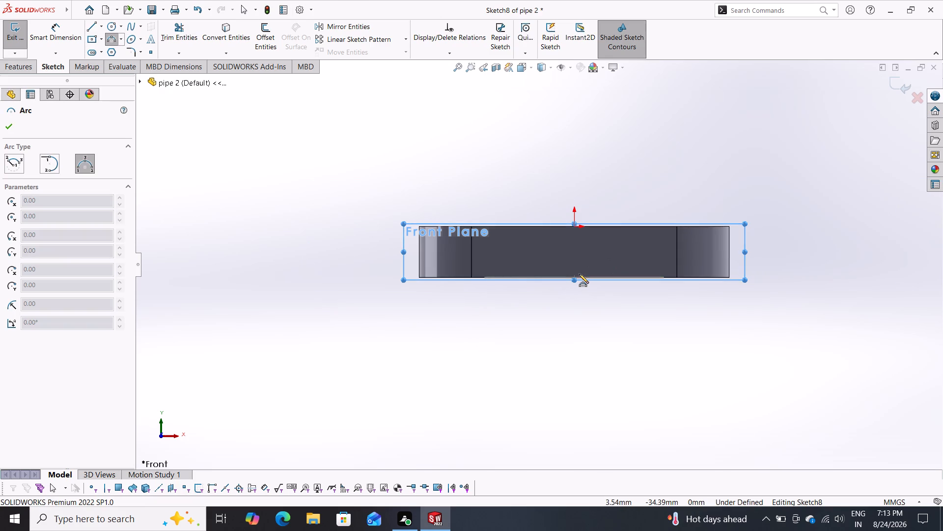
click(574, 277)
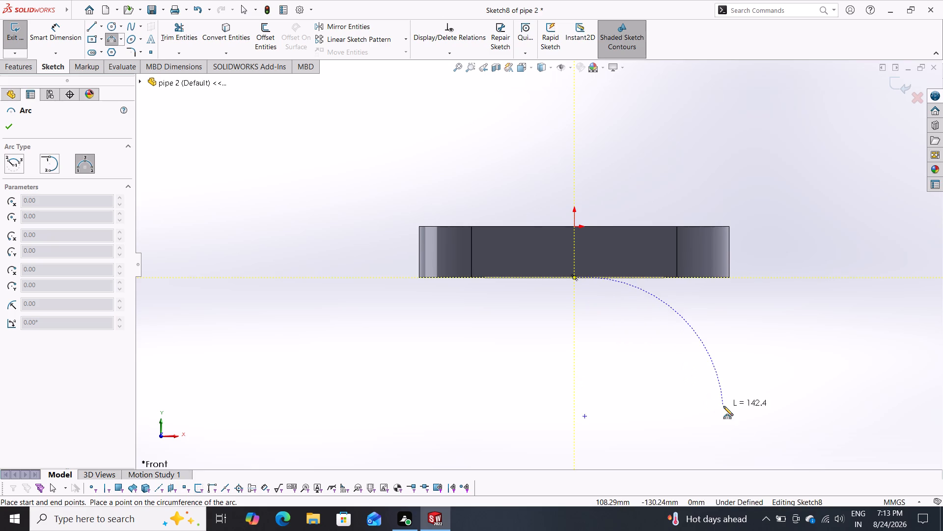
click(760, 435)
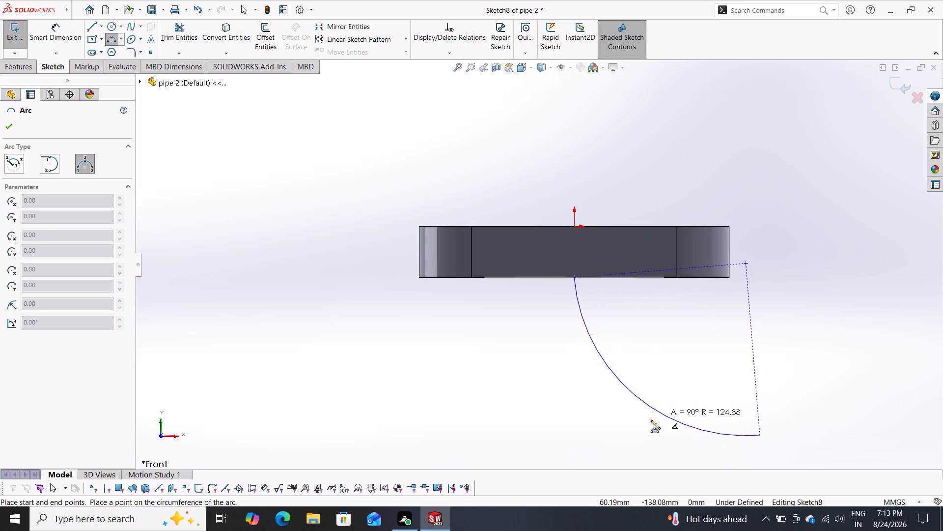
click(621, 429)
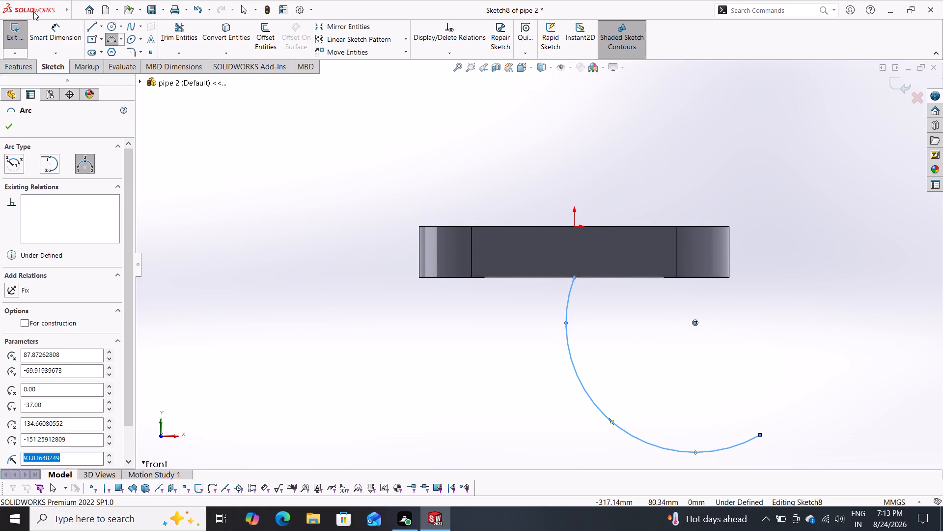
Dimension the new arc to a 225 mm radius.
drag(53, 33, 55, 44)
click(599, 408)
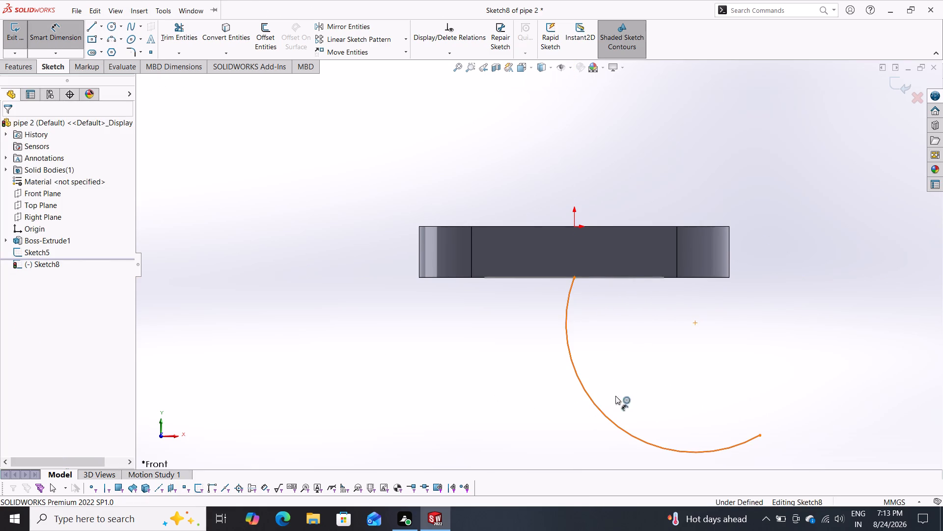
click(653, 369)
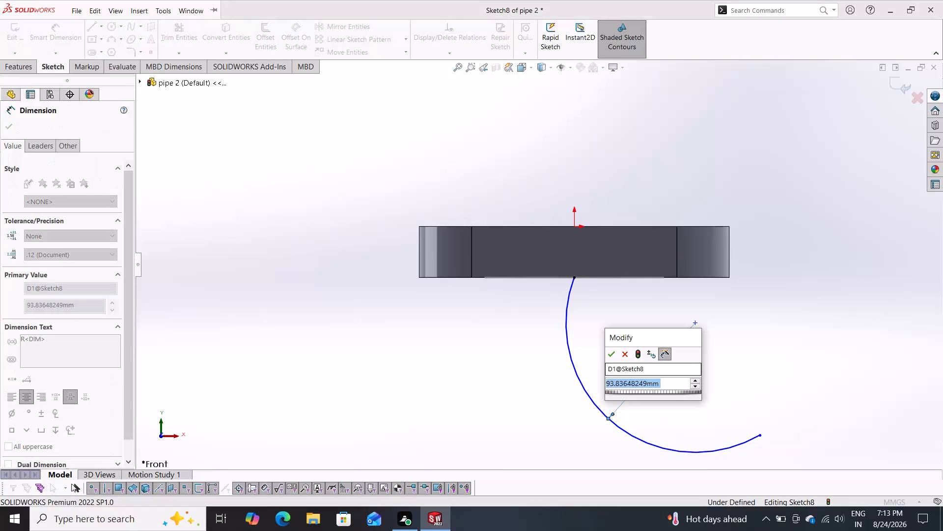
text(225)
key(Return)
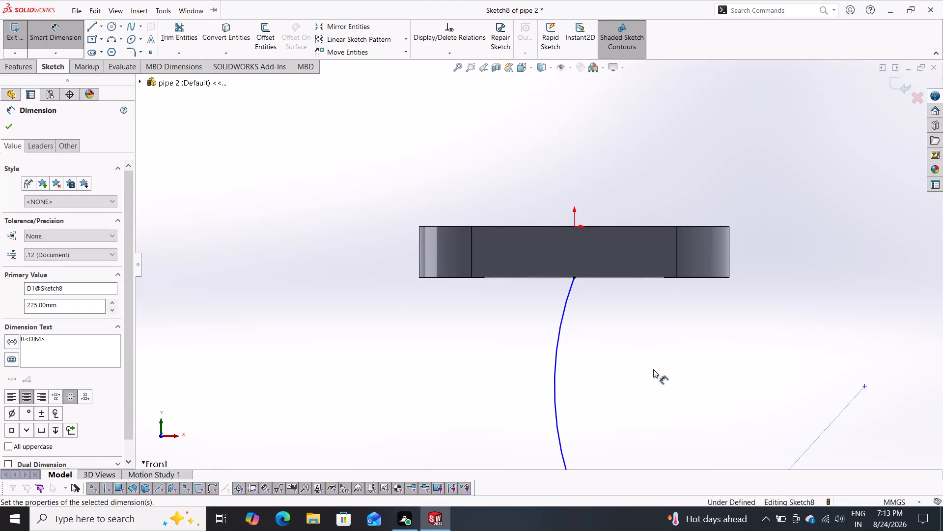
scroll(647, 354, down, 3)
scroll(647, 354, up, 8)
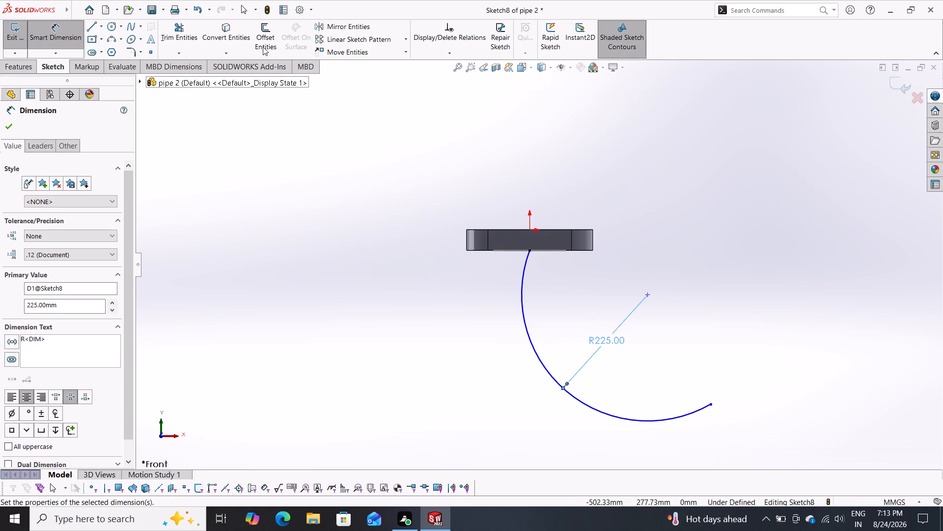
Offset the 225 mm arc bi-directionally by 68.50 mm with dimensions added.
click(263, 32)
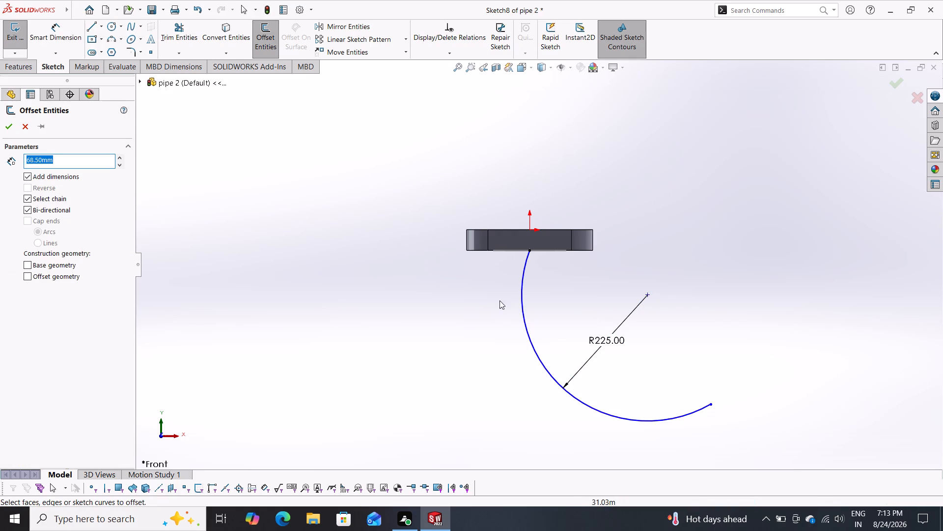
click(528, 338)
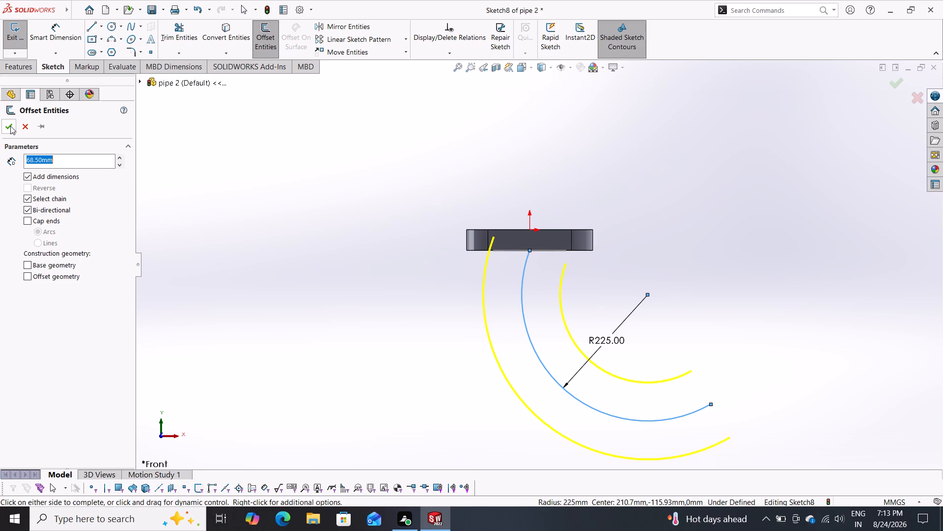
click(10, 125)
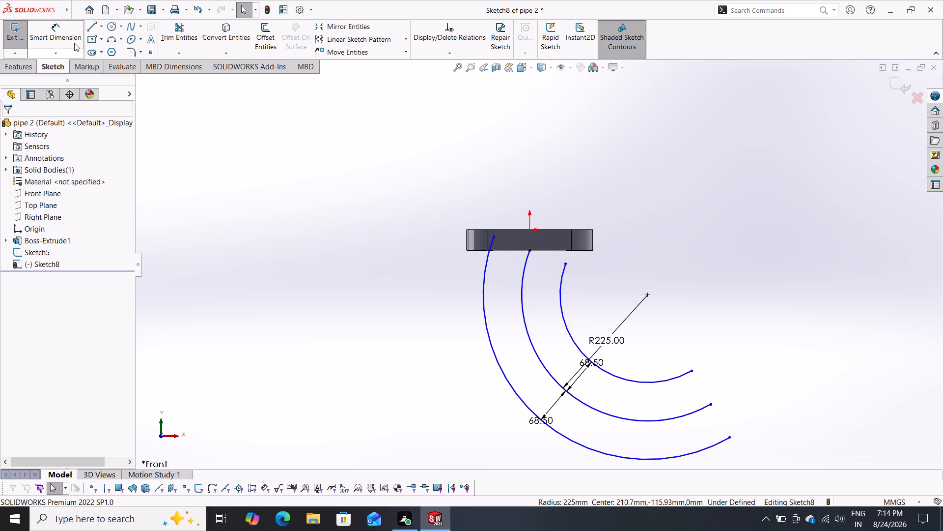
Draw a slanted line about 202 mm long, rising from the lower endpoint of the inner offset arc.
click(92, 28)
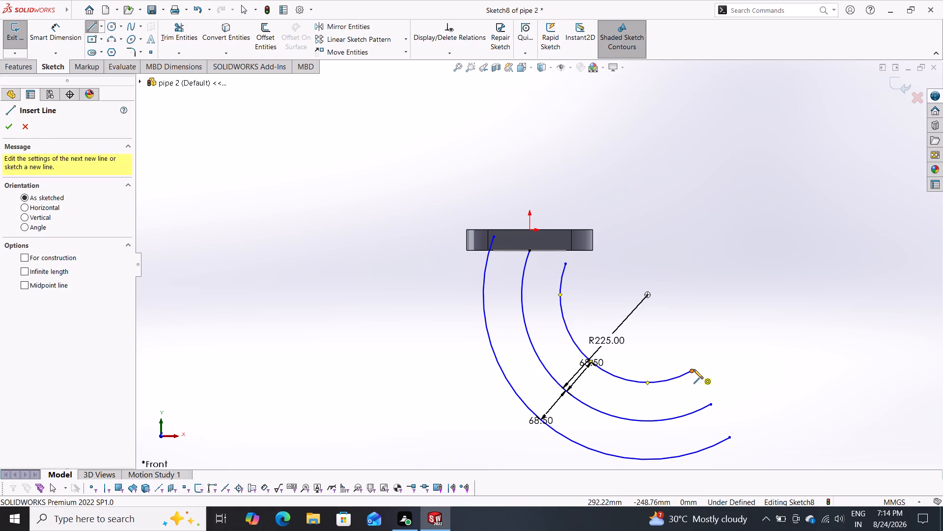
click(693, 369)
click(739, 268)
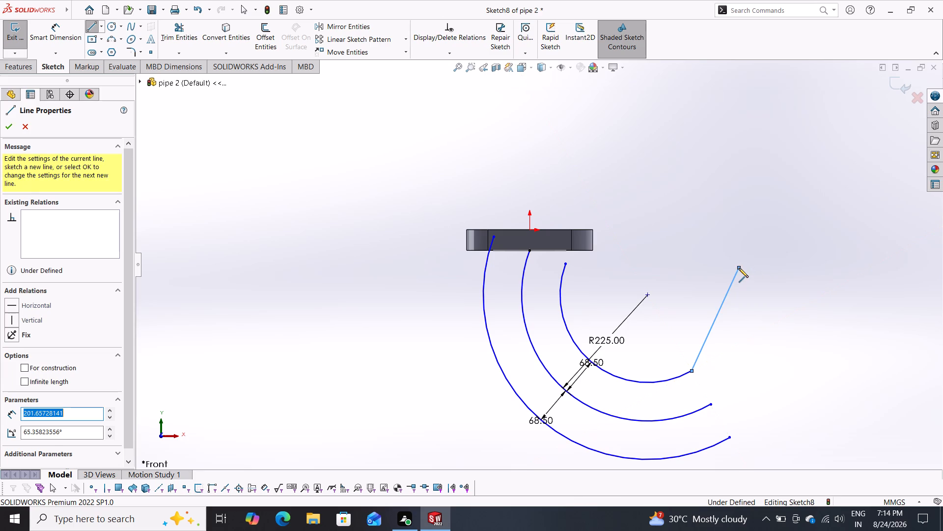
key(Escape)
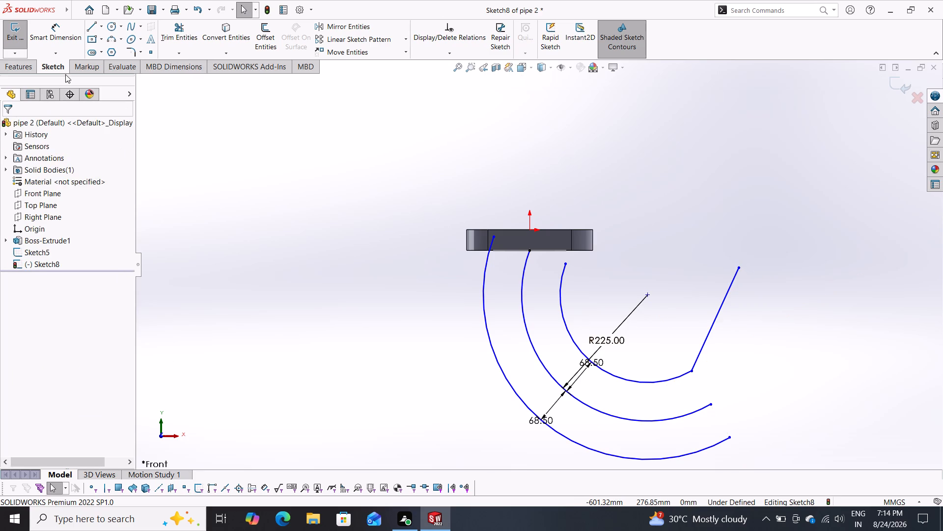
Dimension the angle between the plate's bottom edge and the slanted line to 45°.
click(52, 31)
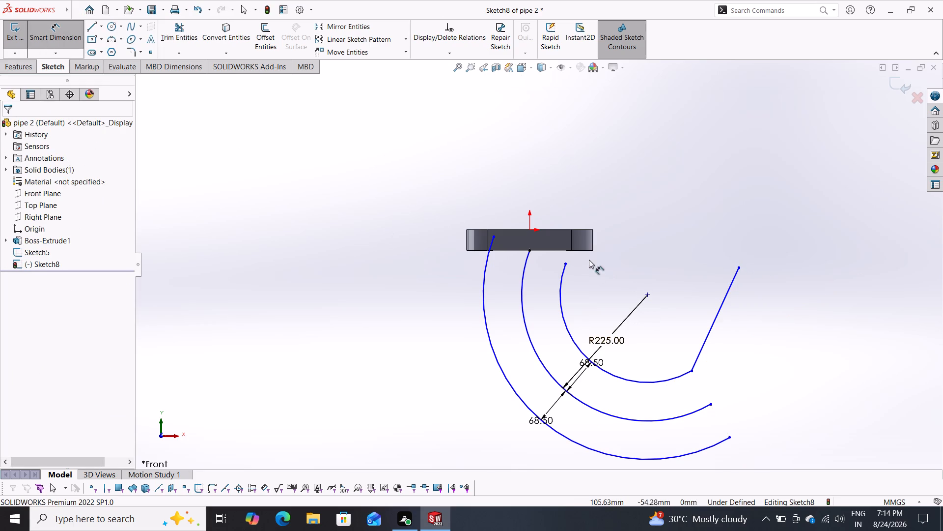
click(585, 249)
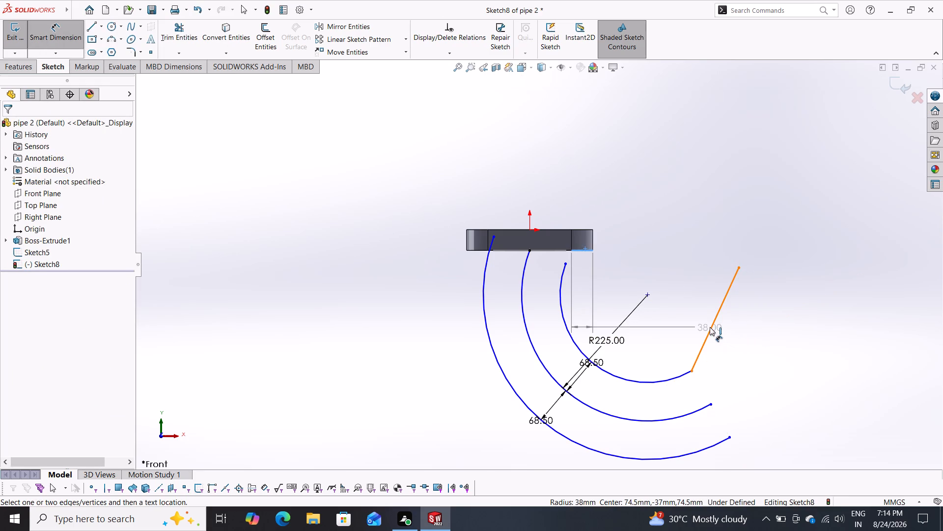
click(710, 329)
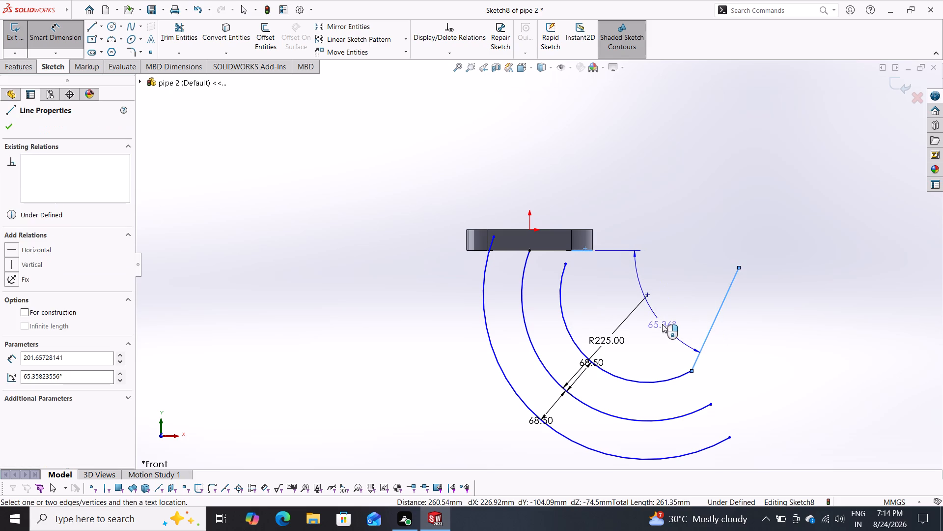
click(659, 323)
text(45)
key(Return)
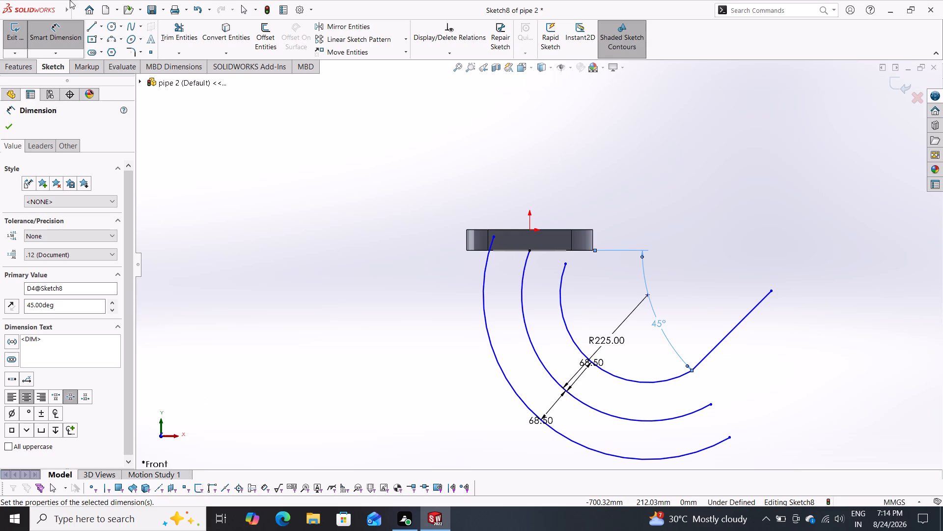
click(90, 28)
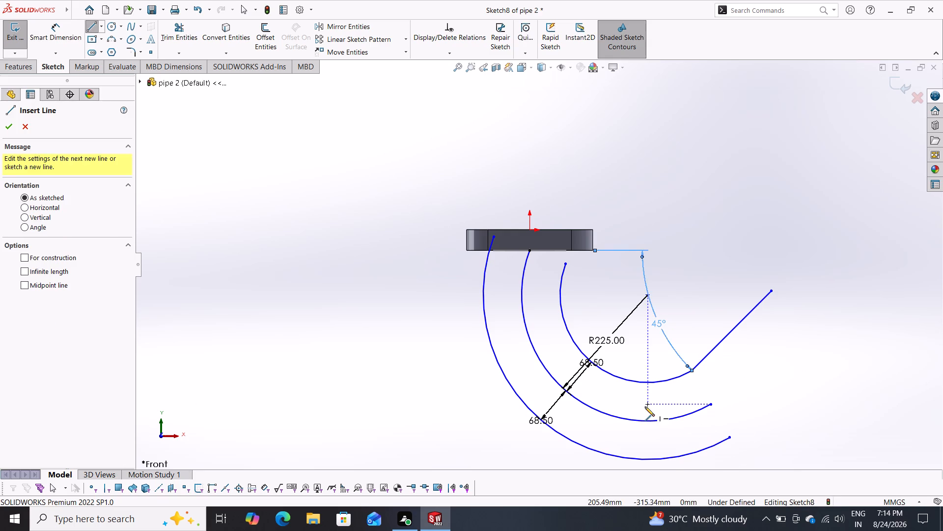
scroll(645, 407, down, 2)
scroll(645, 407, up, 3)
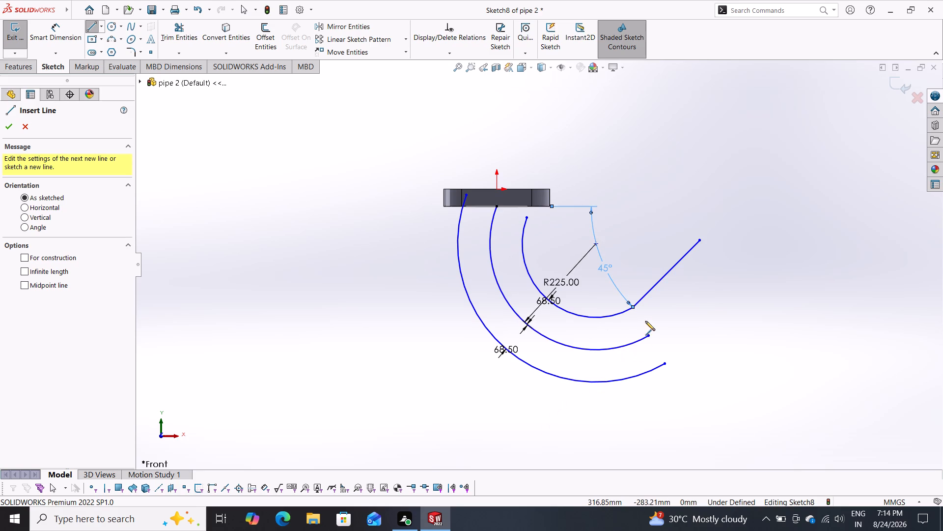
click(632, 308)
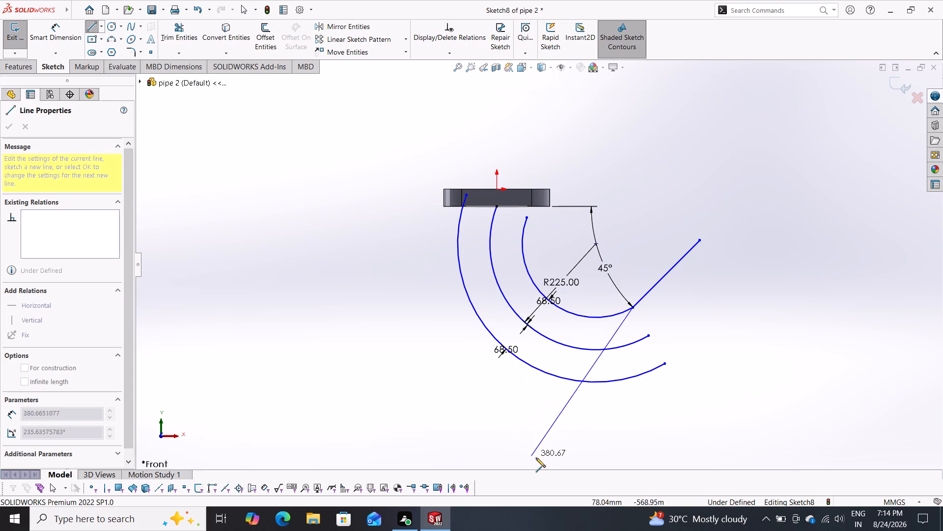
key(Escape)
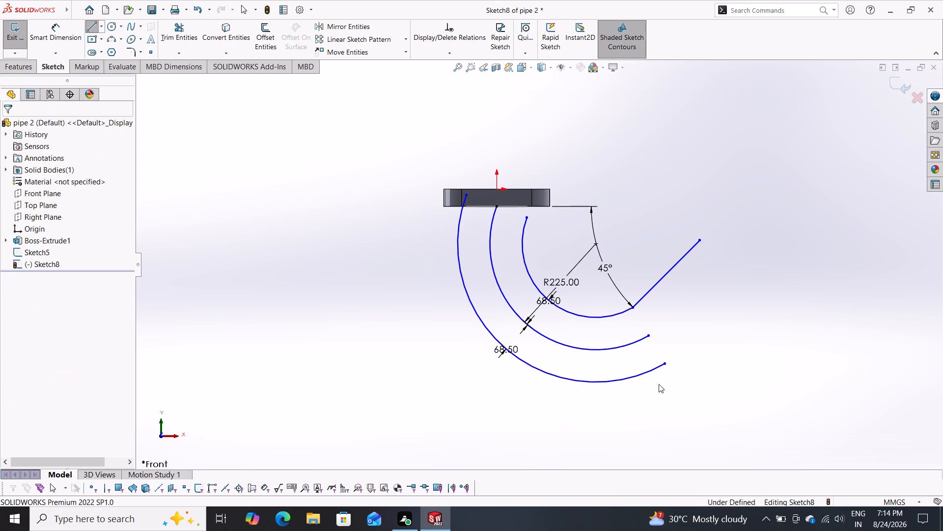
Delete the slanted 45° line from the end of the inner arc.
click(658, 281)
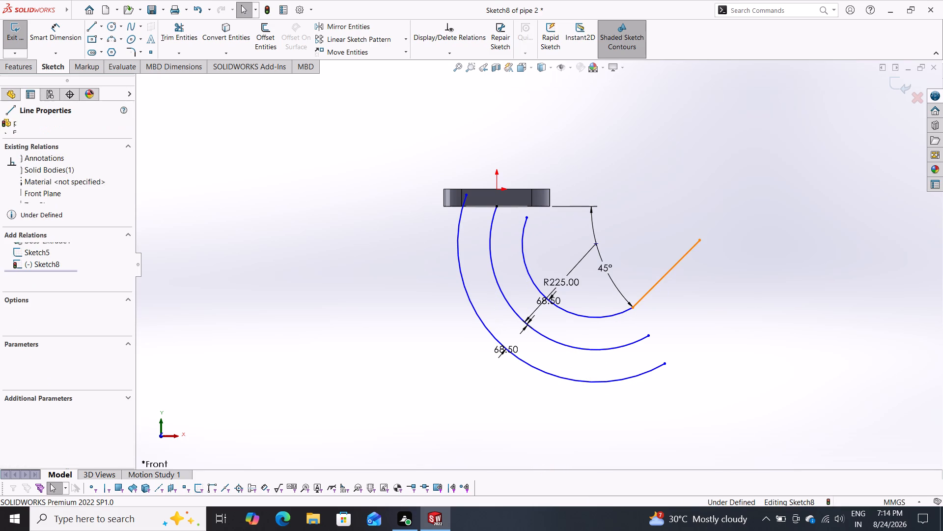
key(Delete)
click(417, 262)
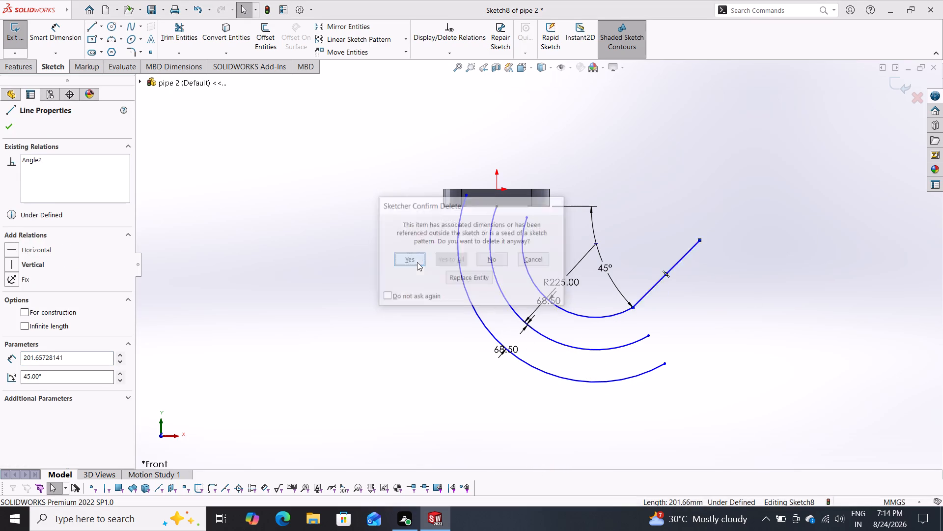
Draw a slanted line rising at about 60° from the inner arc's lower endpoint, deleting the extra connected segment.
click(94, 28)
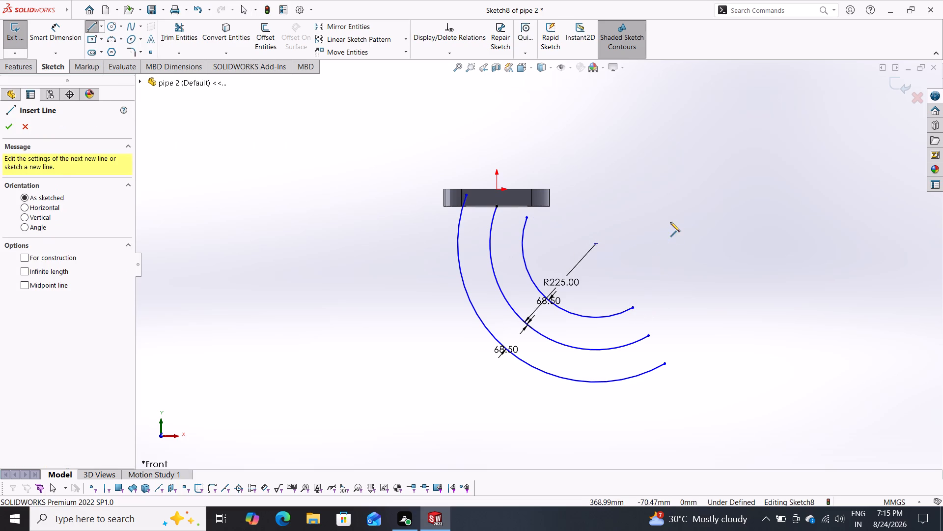
click(635, 308)
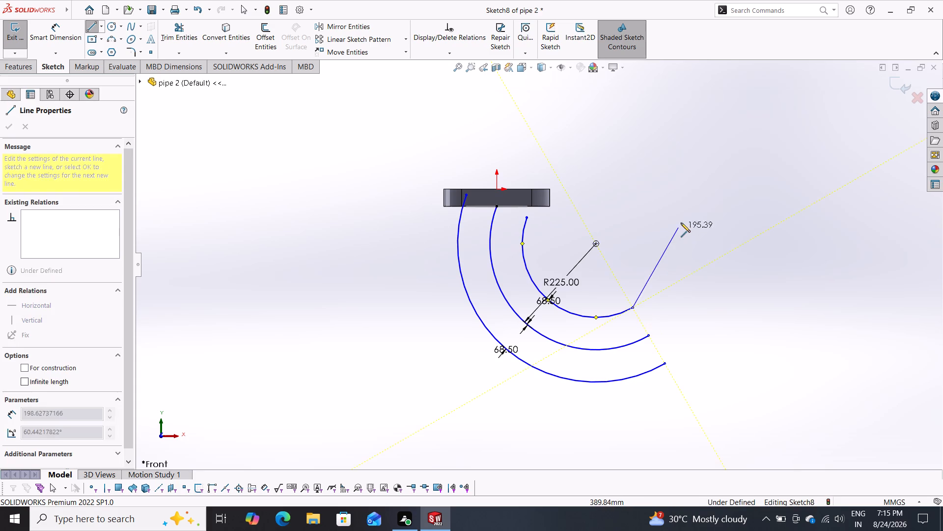
click(688, 212)
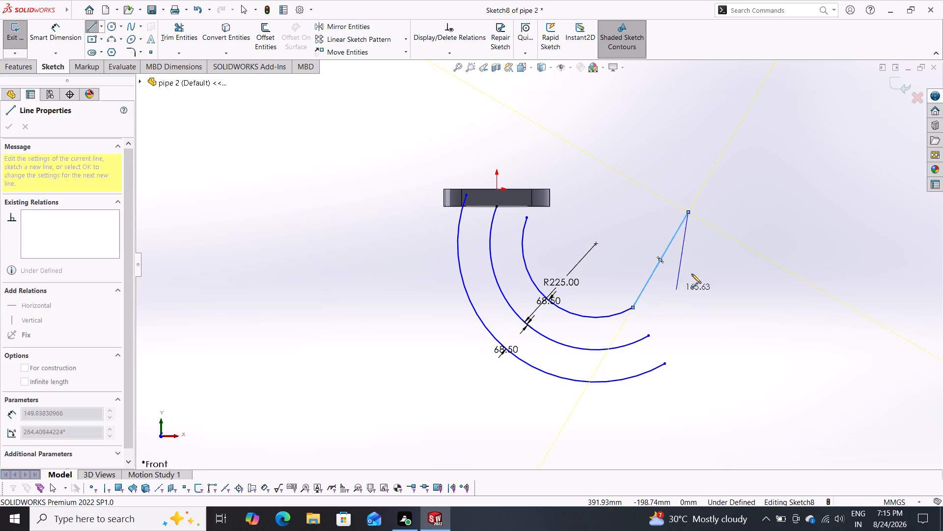
double_click(699, 267)
key(Escape)
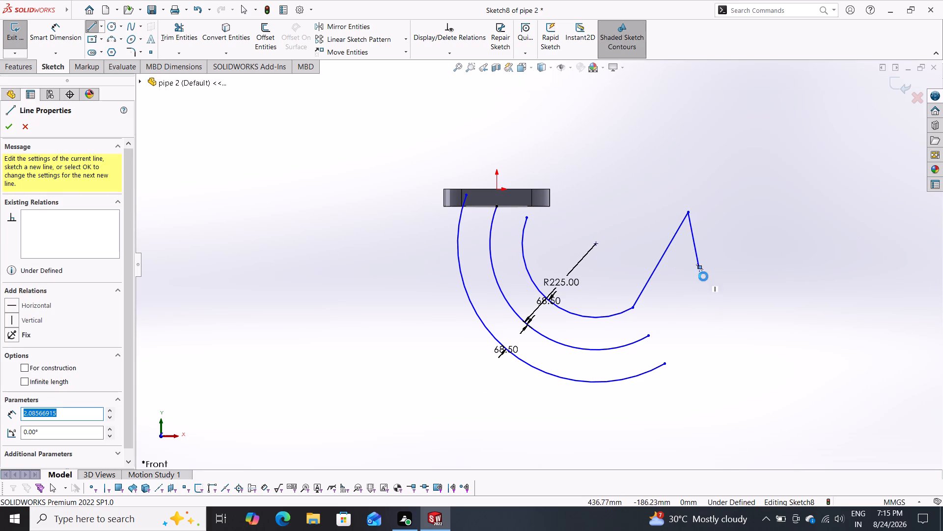
click(694, 242)
key(Delete)
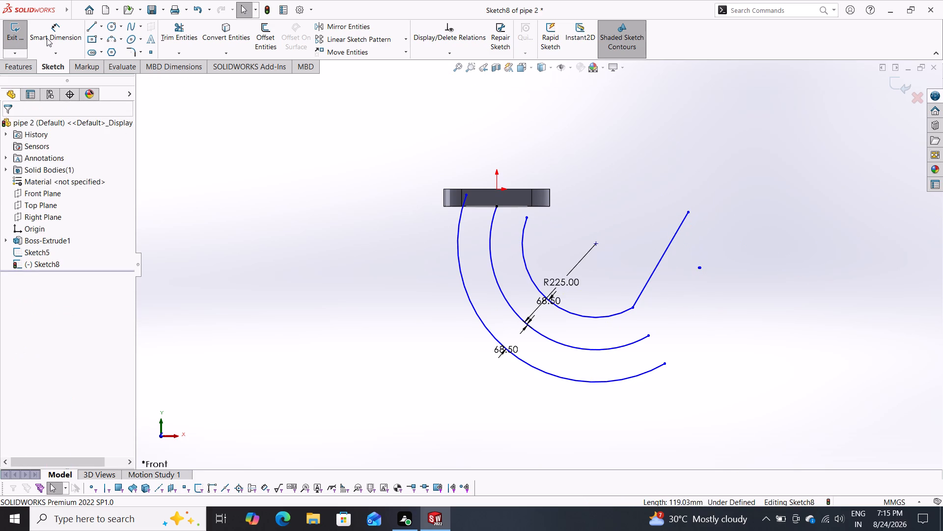
Draw a line about 321 mm long from the inner arc's lower endpoint, slanting downward across the middle and outer arcs.
click(91, 29)
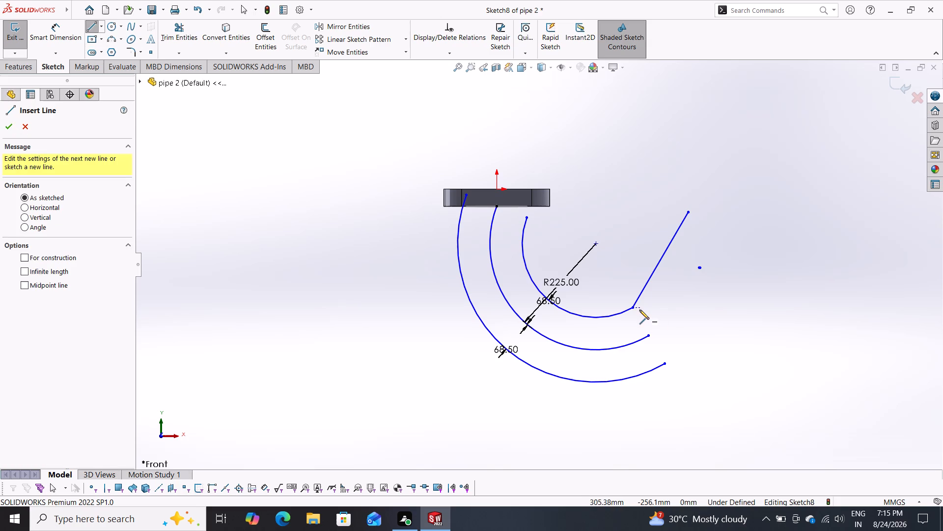
click(635, 310)
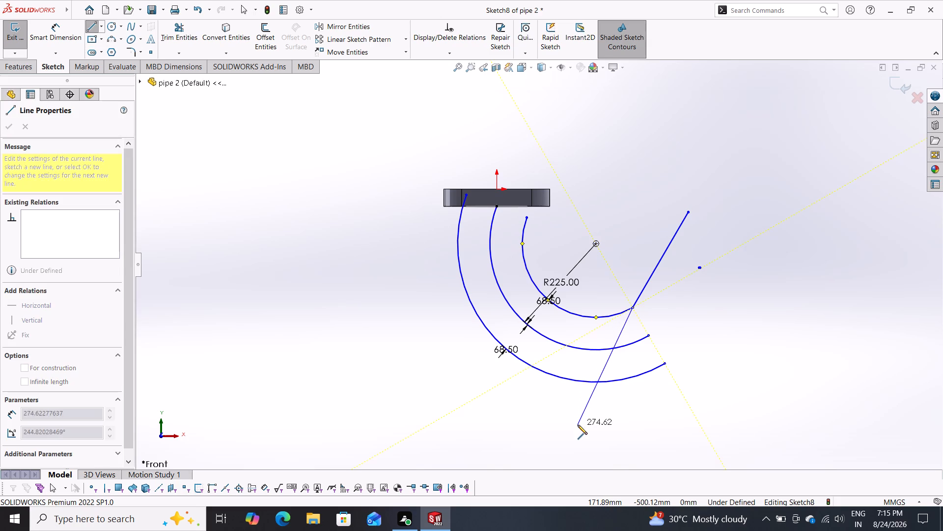
click(560, 441)
key(Escape)
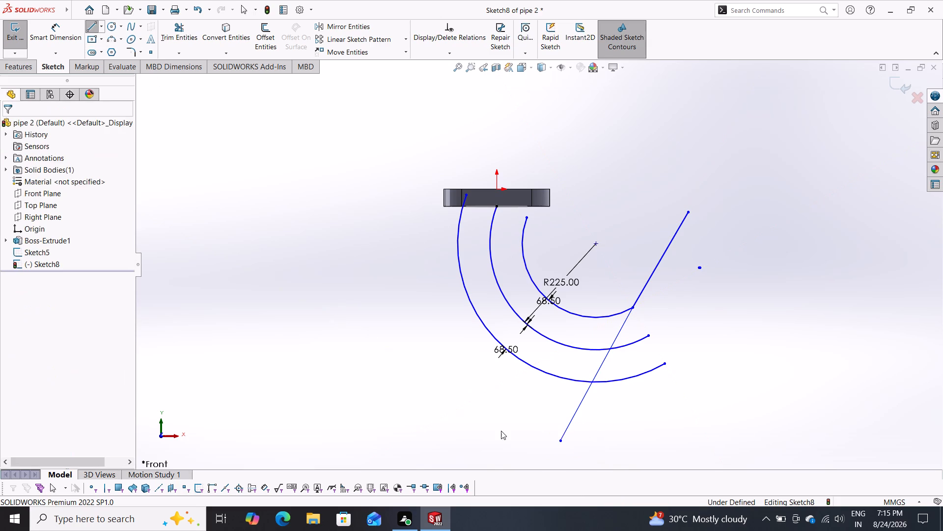
Dimension the angle between the plate's bottom edge and the upper slanted line to 45°.
click(61, 26)
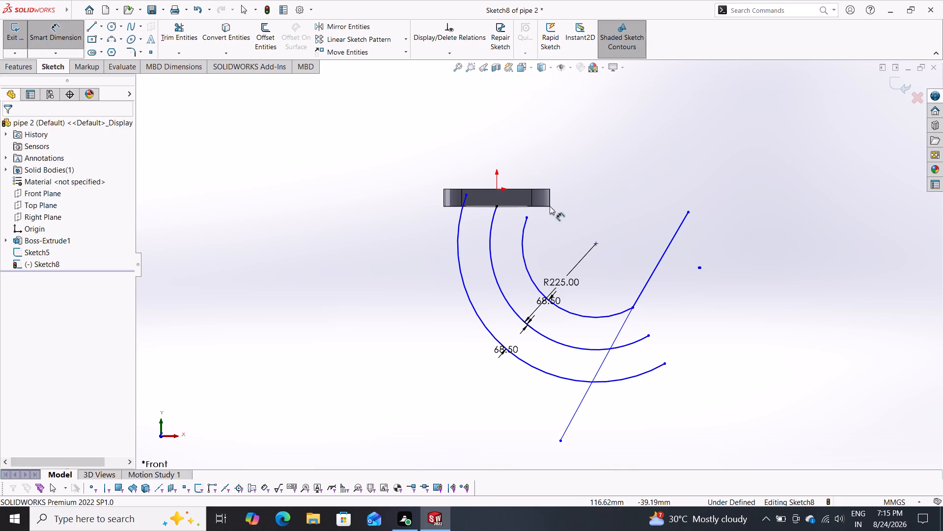
click(540, 205)
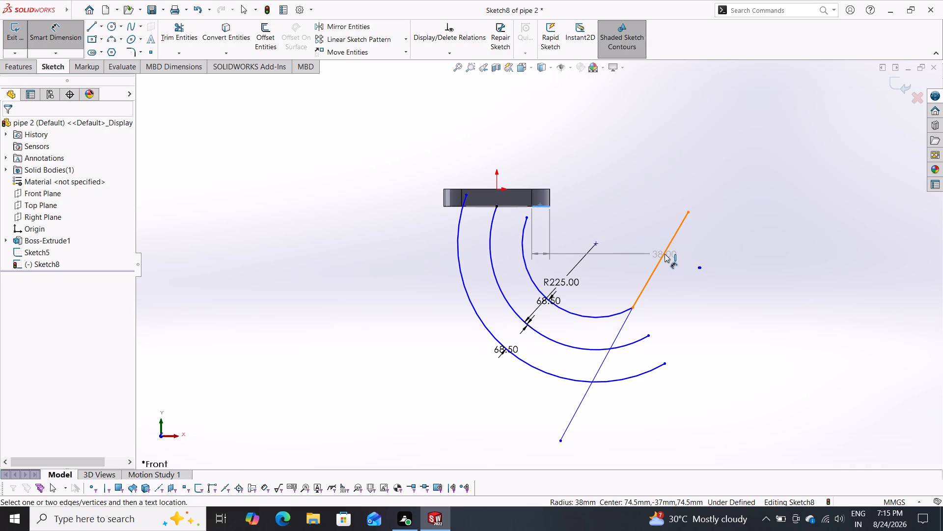
click(665, 254)
click(622, 238)
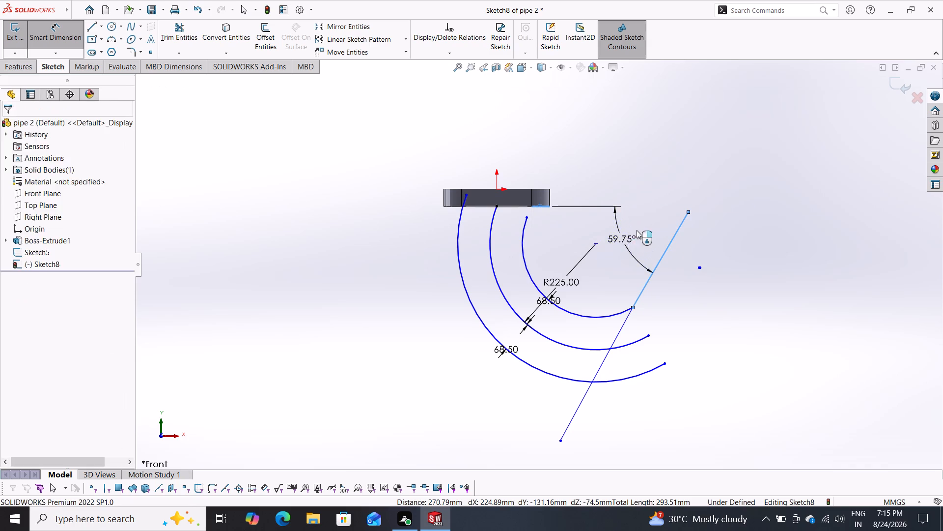
text(45)
key(Return)
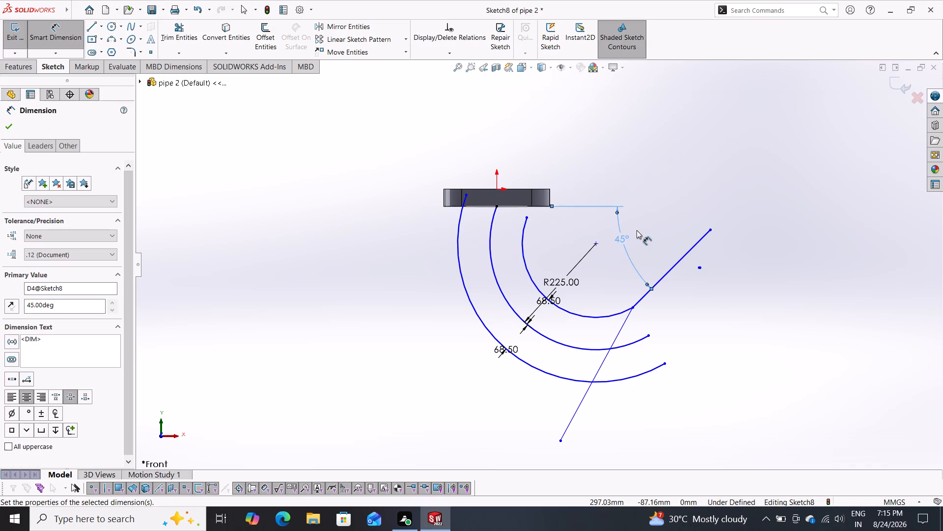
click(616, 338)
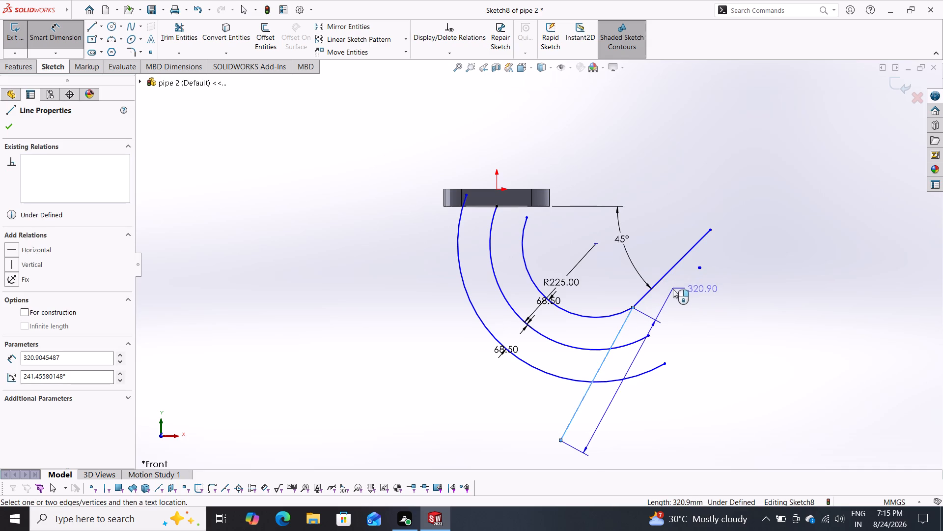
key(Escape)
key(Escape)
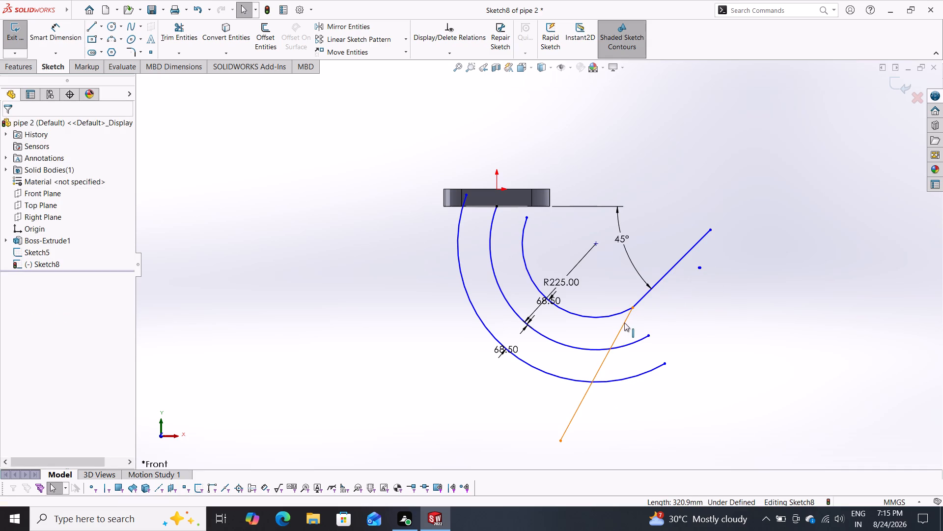
Add a parallel relation between the lower crossing line and the 45° slanted line.
shift+drag(624, 323, 636, 318)
shift+click(664, 278)
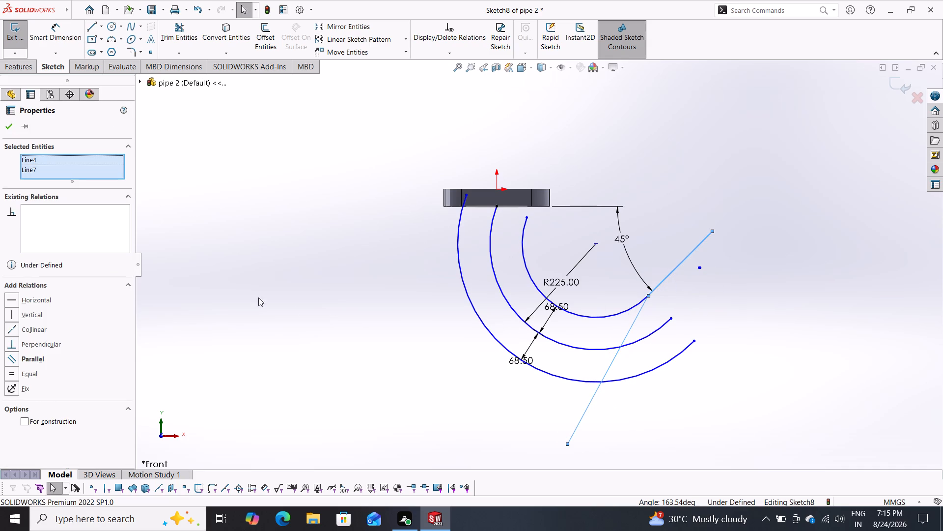
click(33, 358)
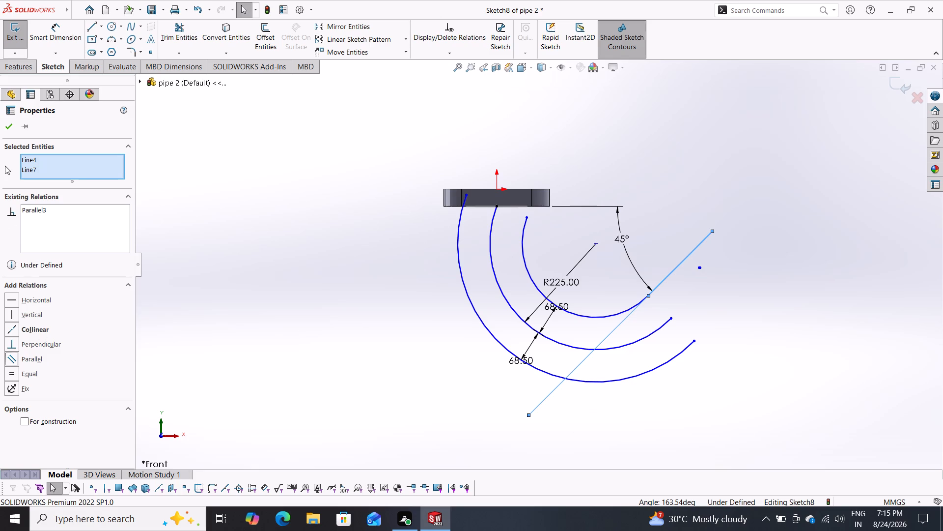
click(11, 130)
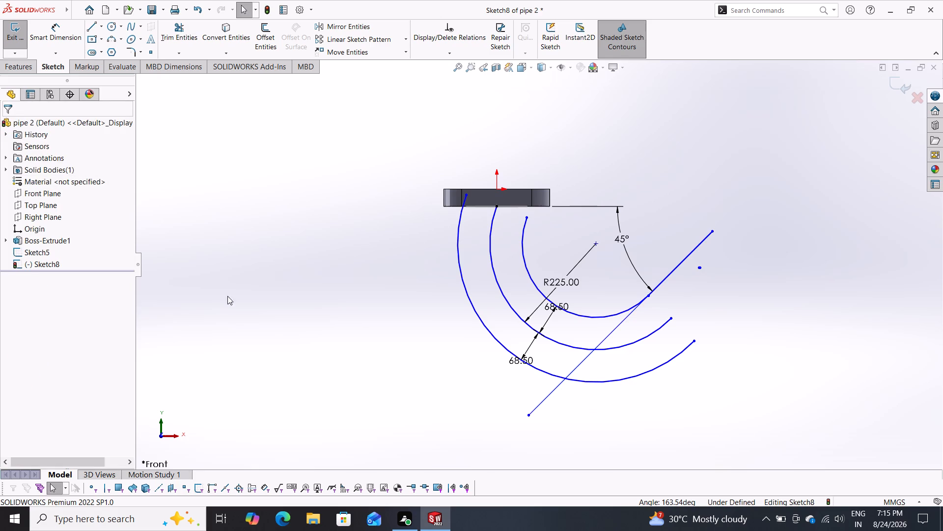
key(Escape)
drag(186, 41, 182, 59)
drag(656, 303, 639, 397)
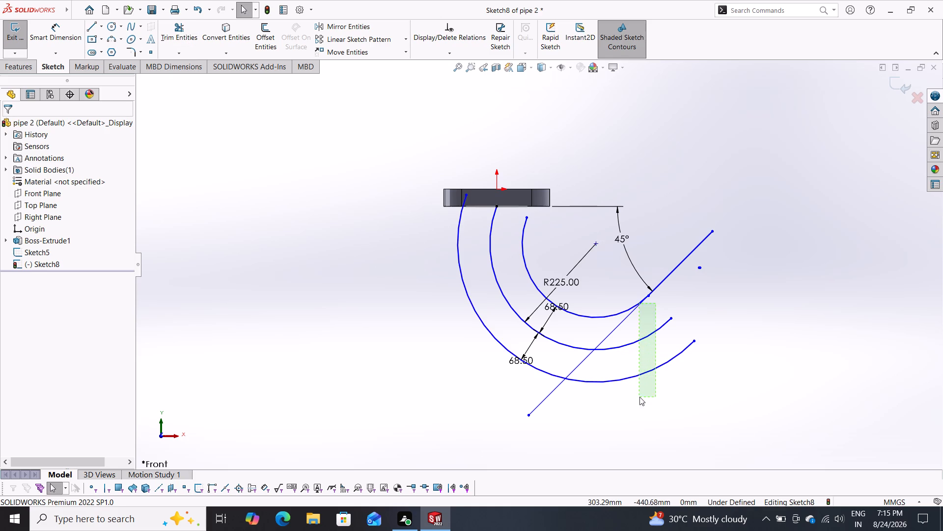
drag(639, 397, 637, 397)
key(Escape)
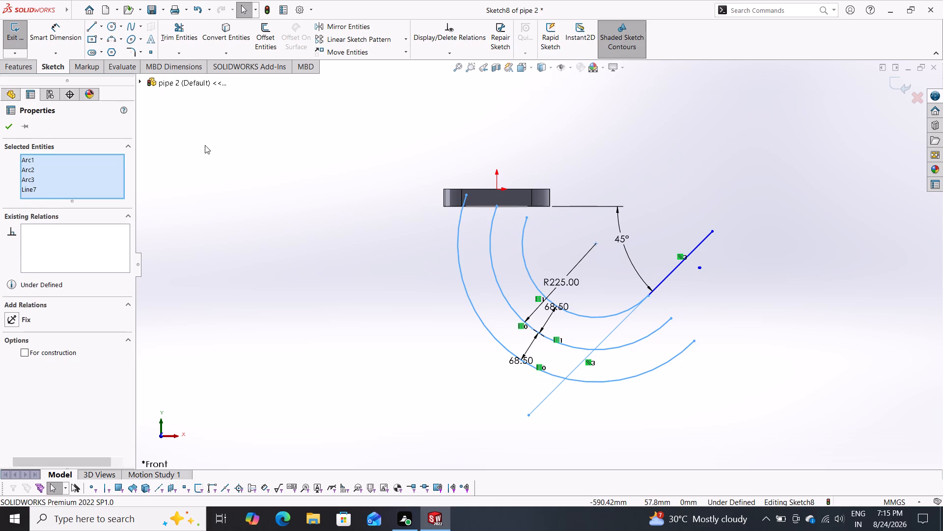
Power trim the ends of the middle and outer arcs that extend beyond the crossing line.
click(176, 36)
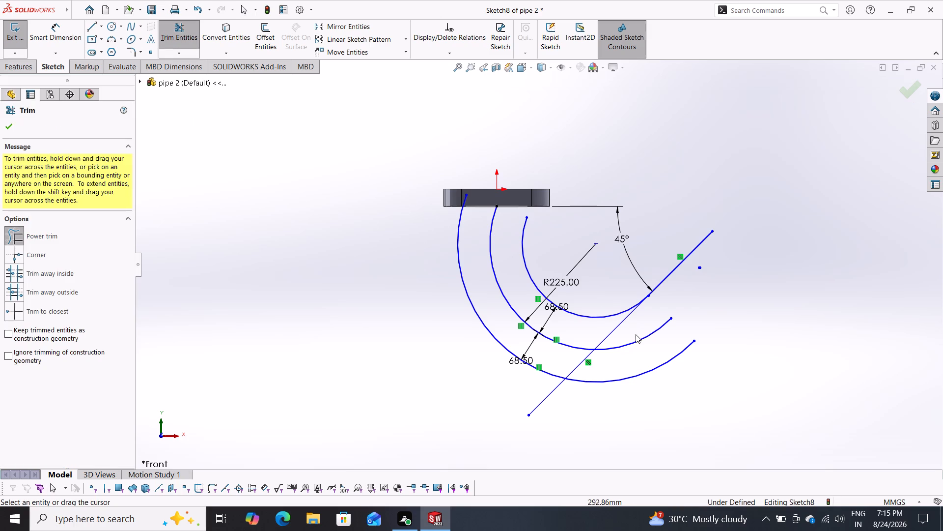
drag(592, 412, 655, 328)
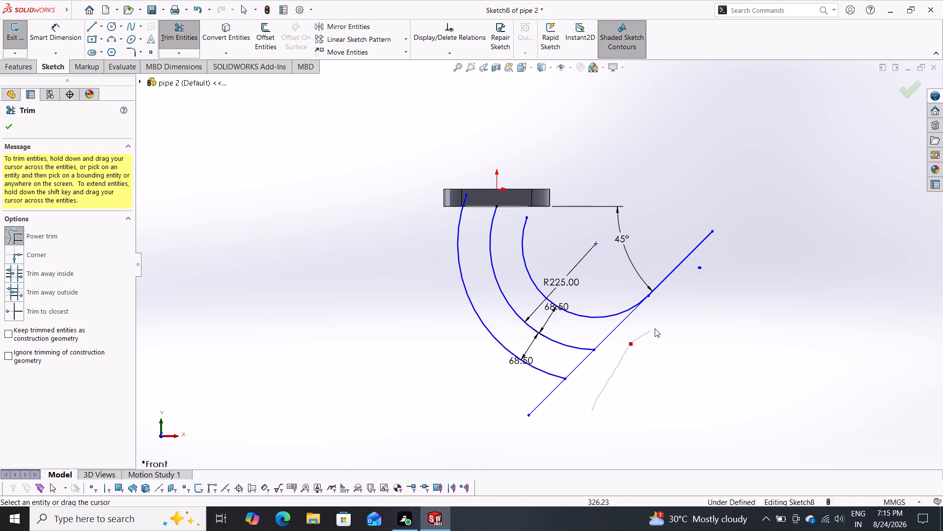
drag(655, 328, 663, 324)
key(Escape)
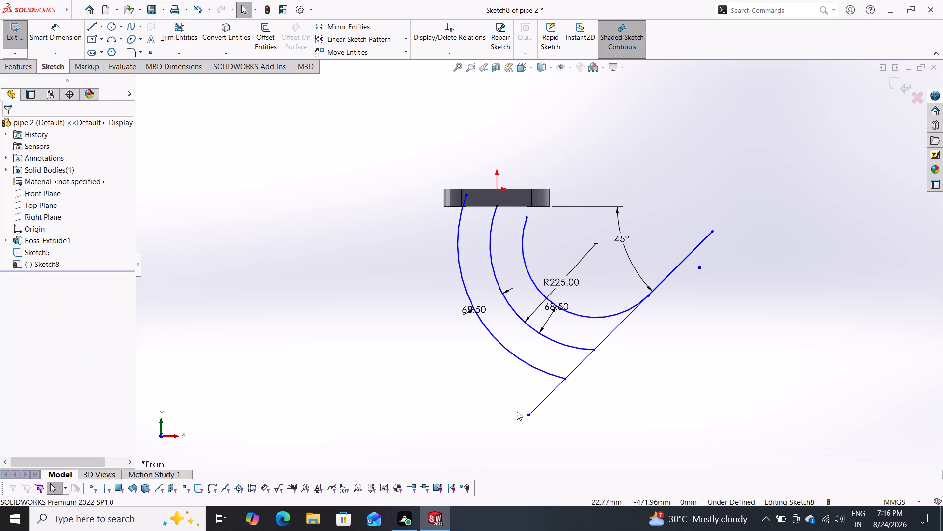
Delete the lower line crossing the arcs.
click(544, 399)
key(Delete)
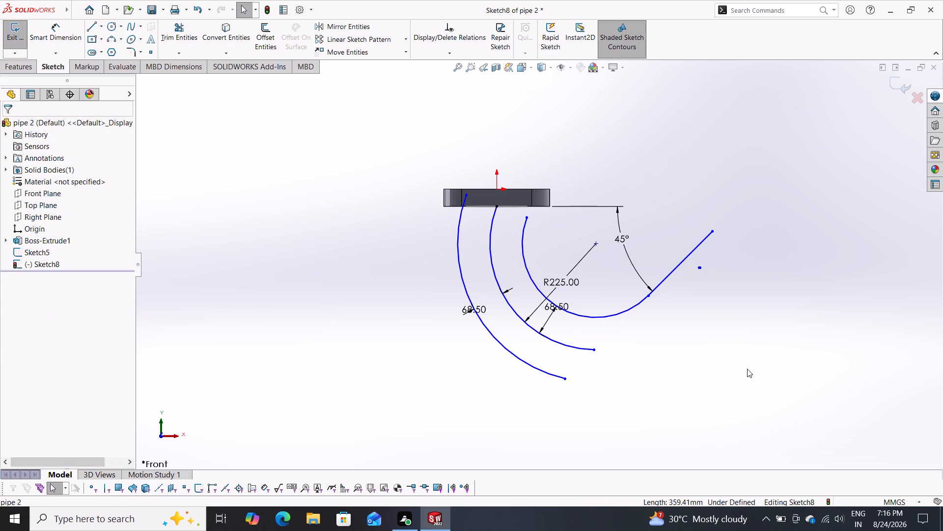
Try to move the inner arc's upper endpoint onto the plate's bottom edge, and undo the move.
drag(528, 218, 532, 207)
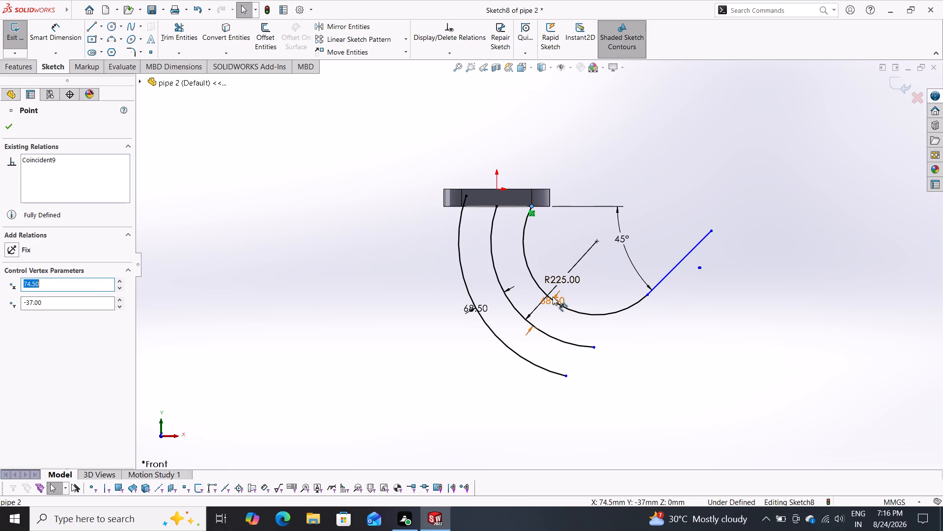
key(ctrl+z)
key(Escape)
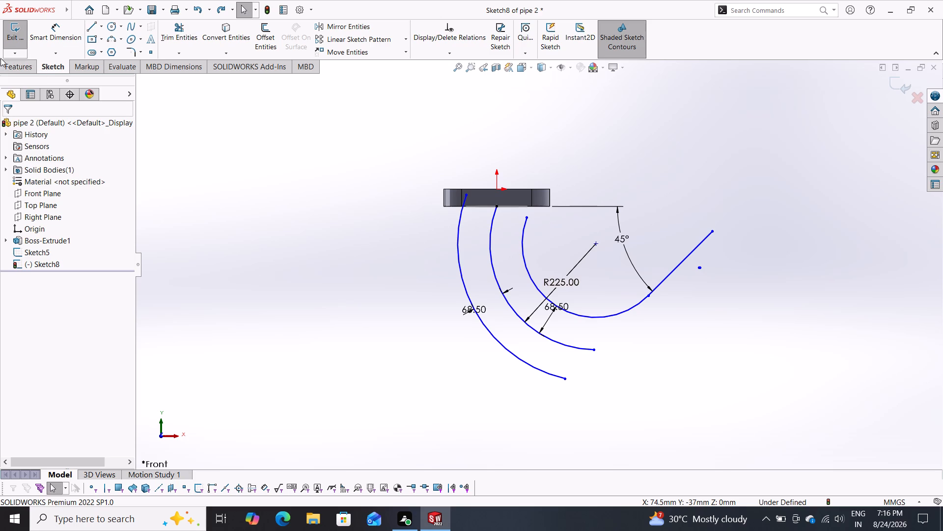
Exit the arc path sketch.
click(898, 83)
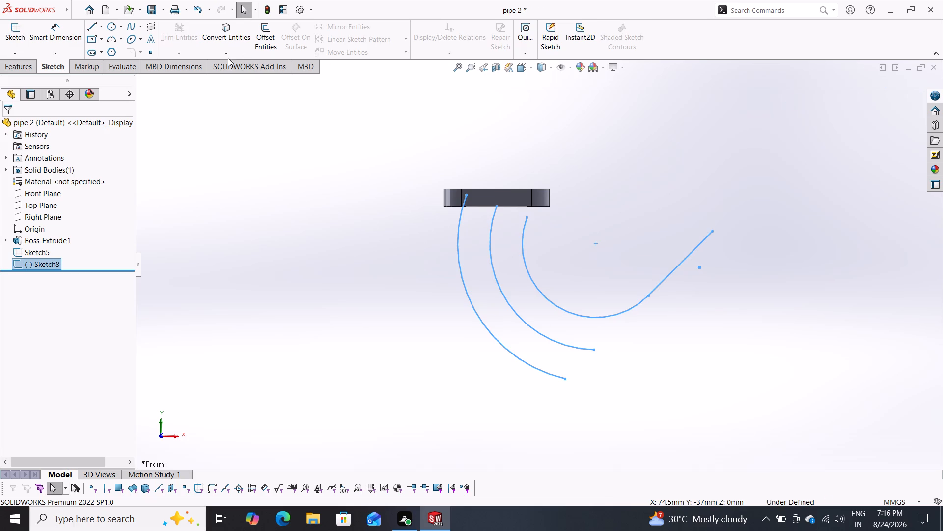
Create a reference plane parallel to the Right Plane and coincident with the middle arc's lower endpoint.
click(16, 62)
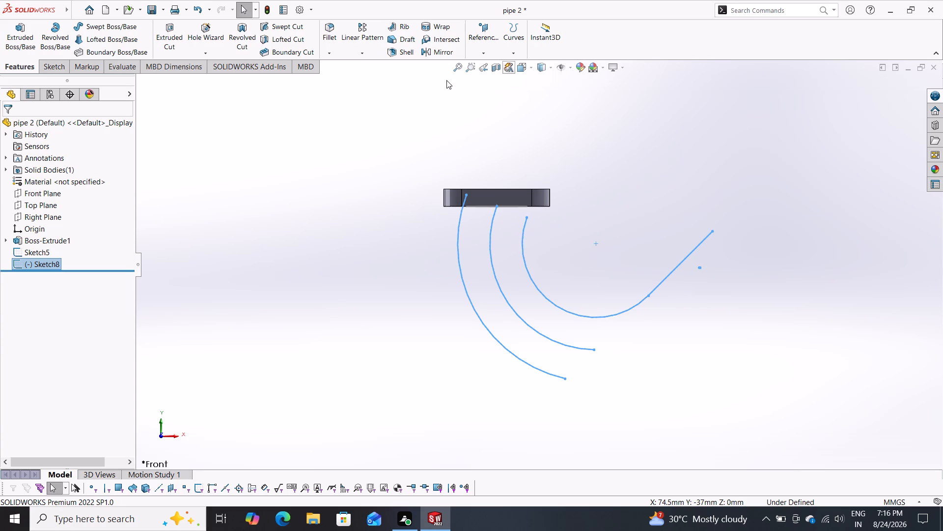
click(487, 53)
click(487, 65)
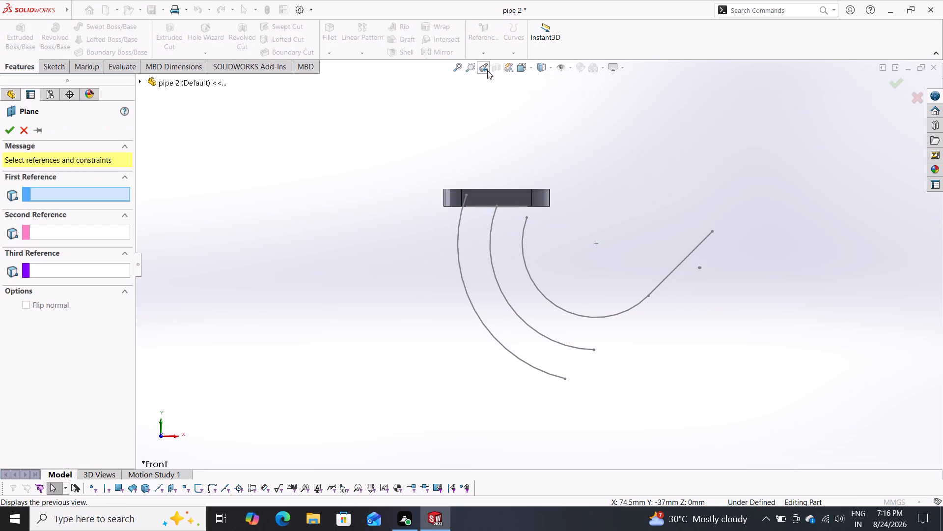
click(141, 79)
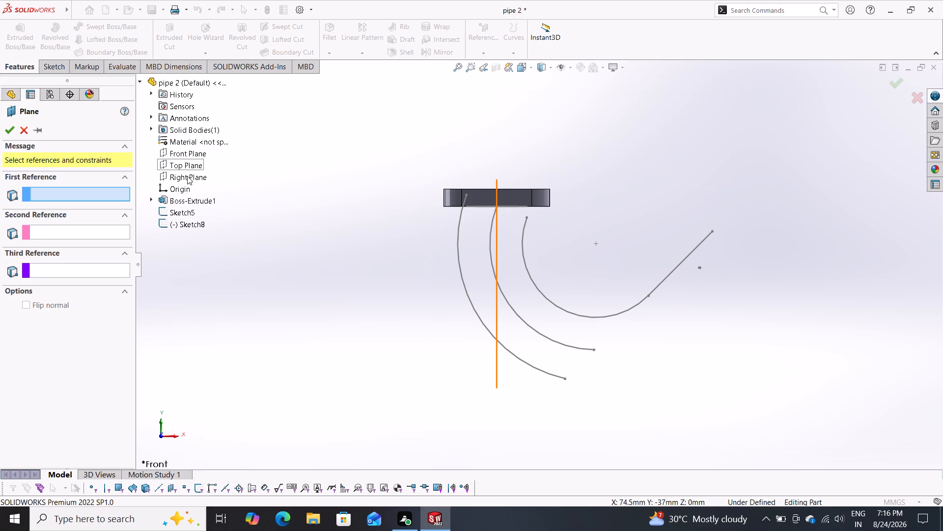
click(187, 176)
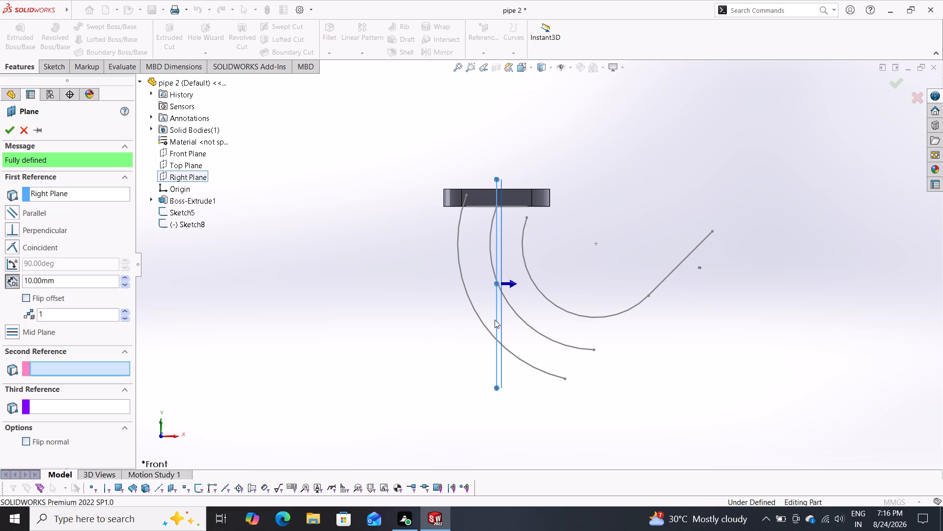
click(594, 350)
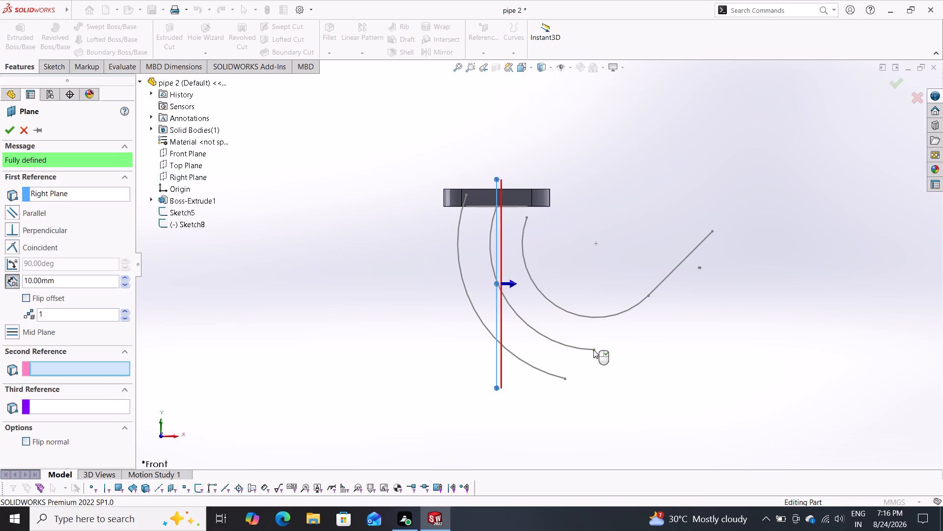
click(8, 130)
middle_drag(368, 334, 328, 340)
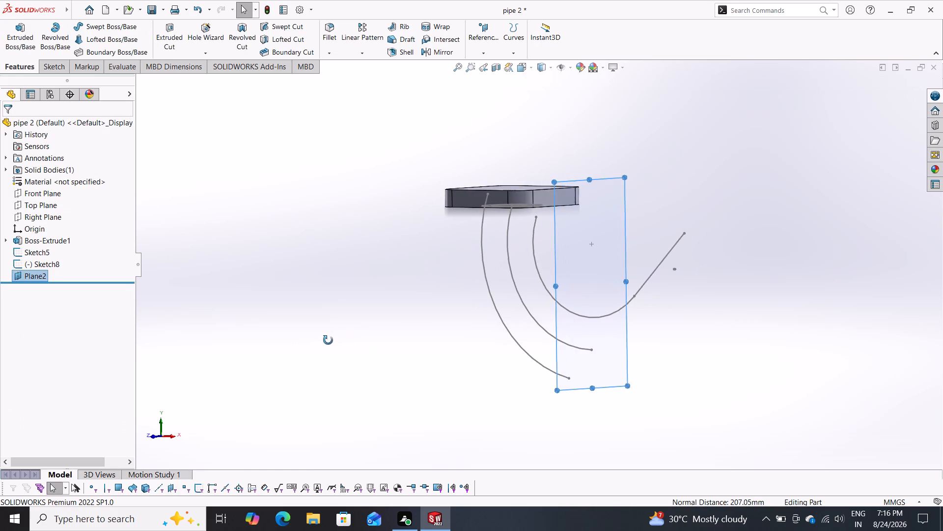
middle_drag(328, 340, 303, 365)
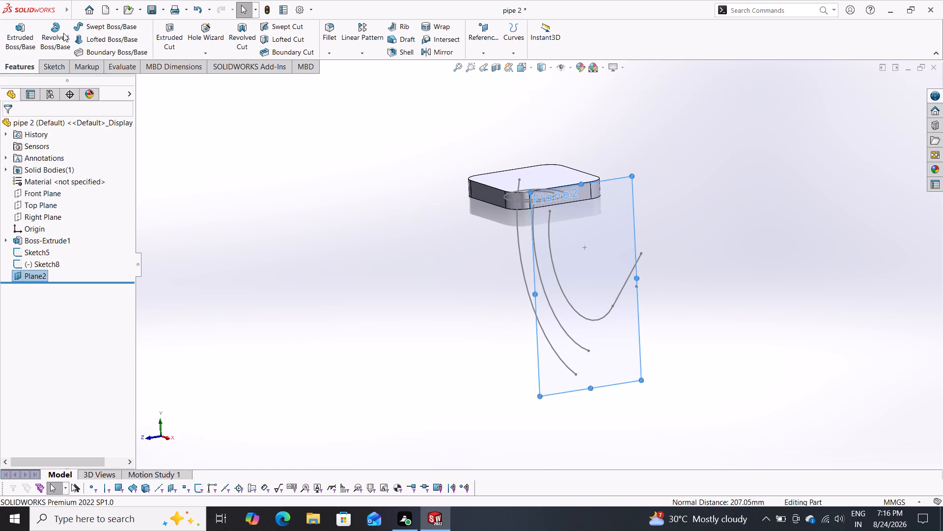
On the new reference plane, sketch two concentric circles, radii about 81 mm and 138 mm, centred on the middle arc's lower endpoint.
drag(325, 160, 312, 151)
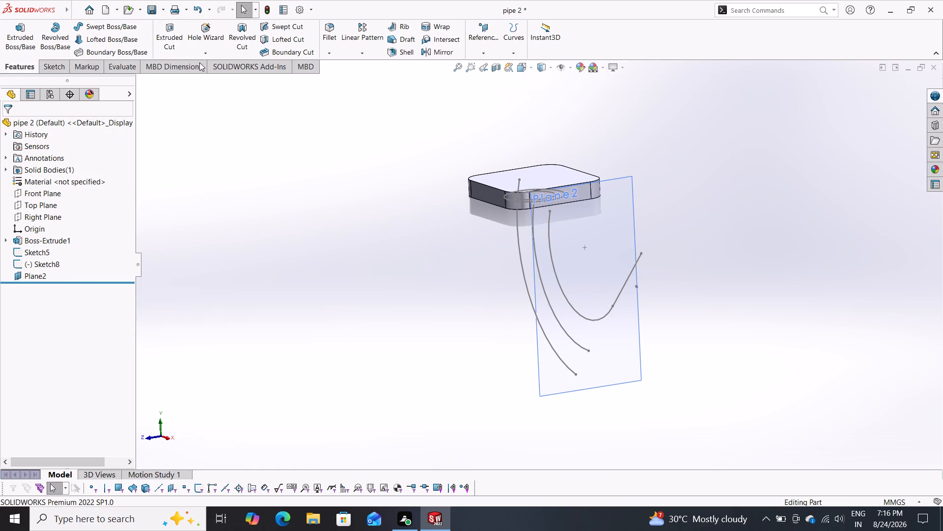
click(27, 67)
drag(15, 64, 20, 64)
click(59, 65)
click(107, 29)
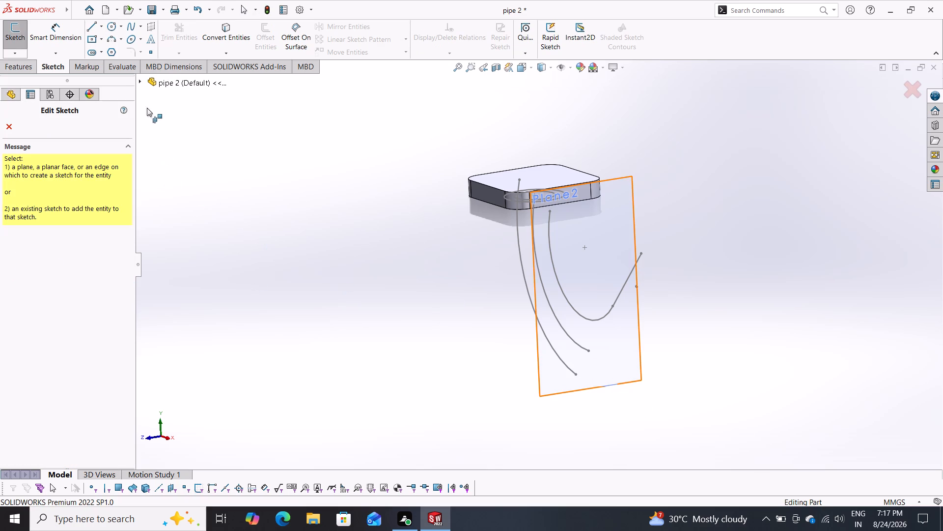
click(114, 27)
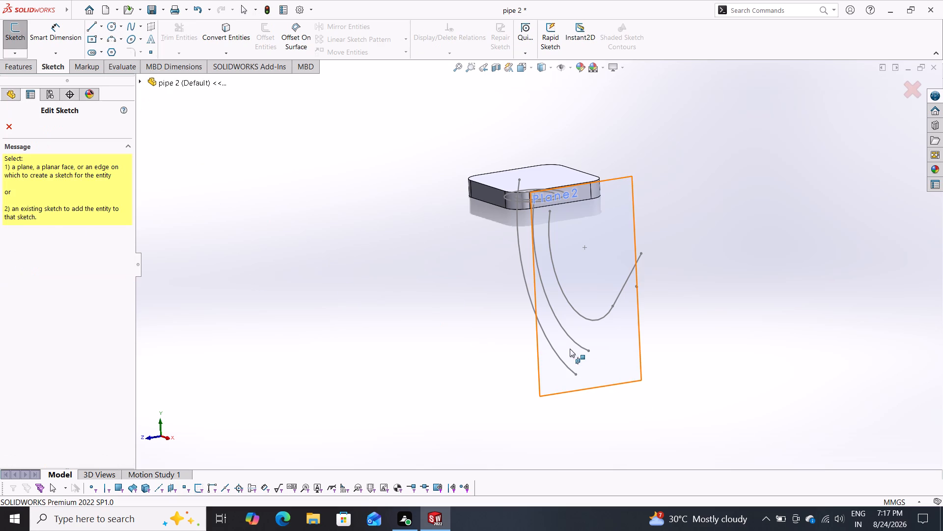
click(570, 354)
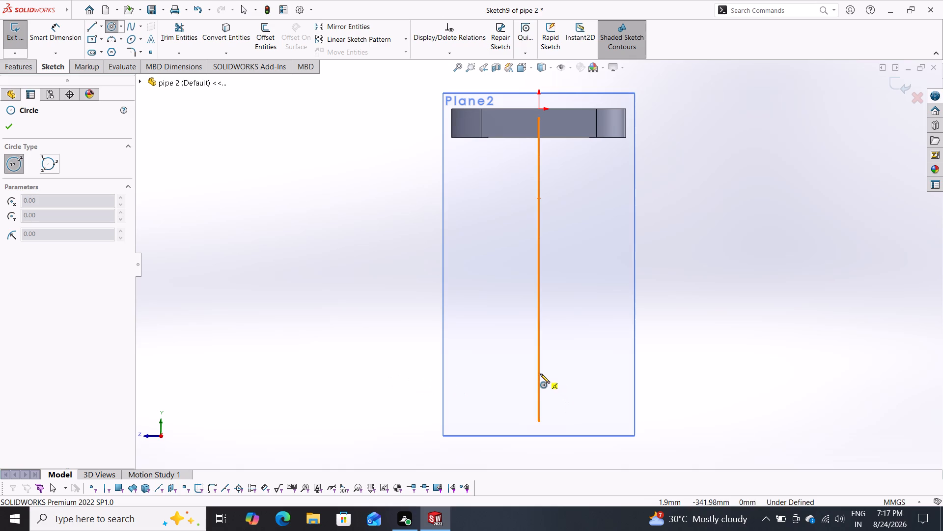
middle_drag(444, 380, 483, 389)
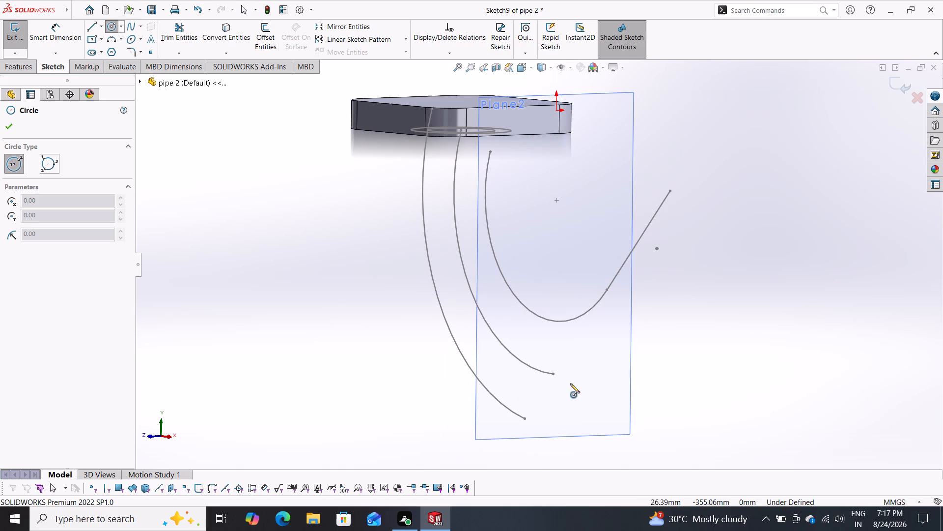
click(555, 375)
click(601, 393)
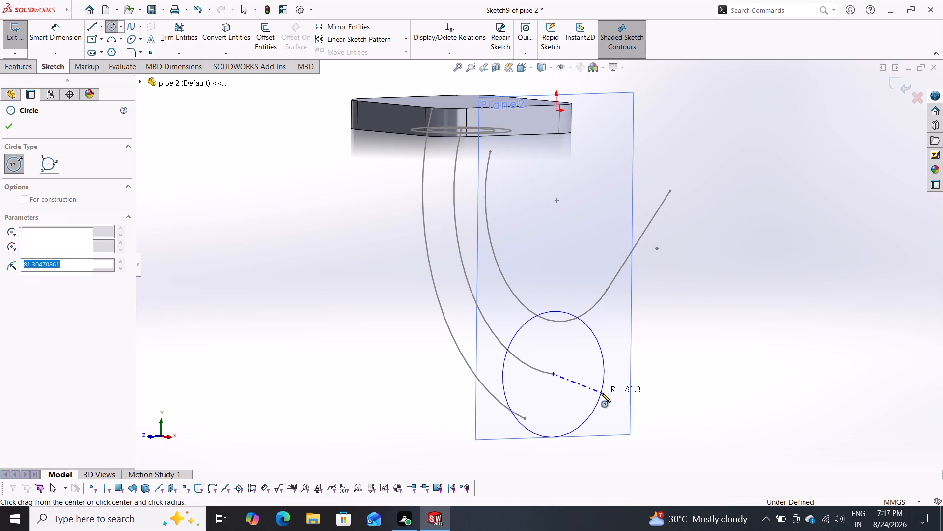
click(554, 375)
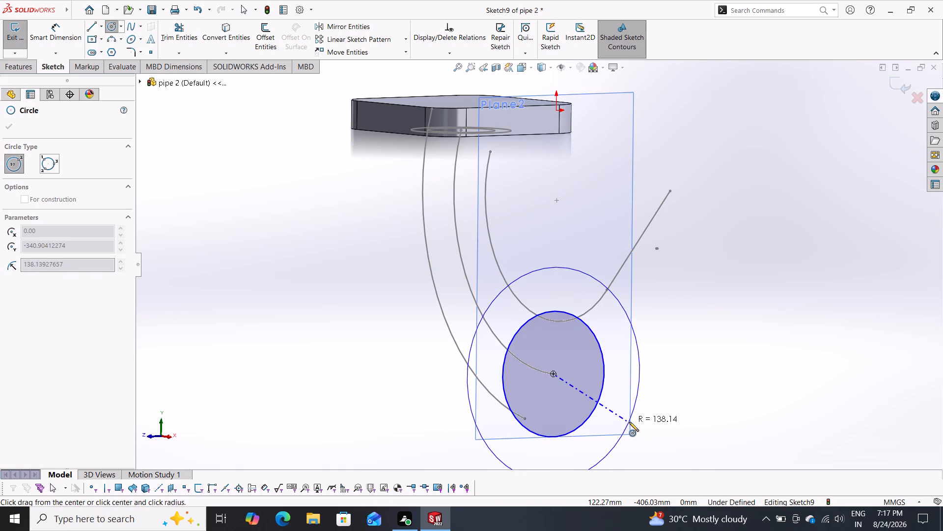
click(629, 422)
key(Escape)
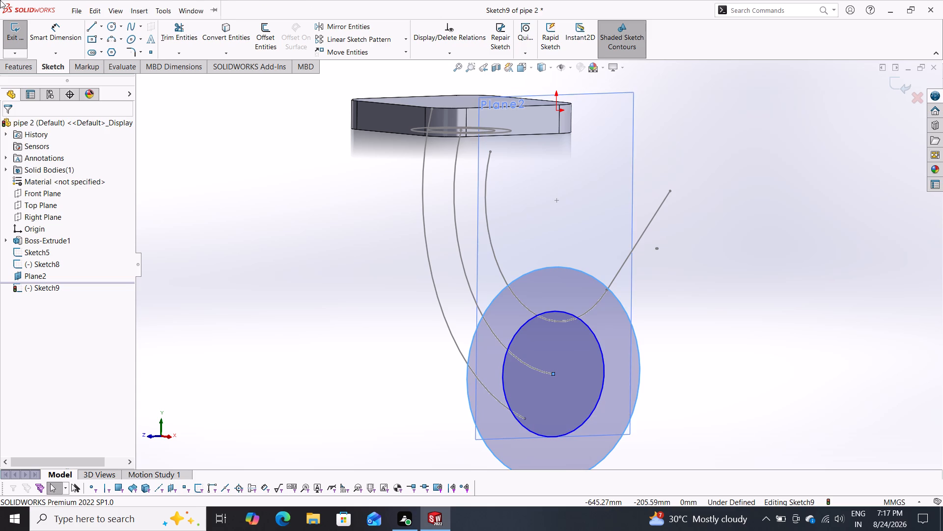
Dimension the inner circle's diameter as 88 mm and the outer circle's as 130 mm, and exit the sketch.
drag(61, 37, 65, 54)
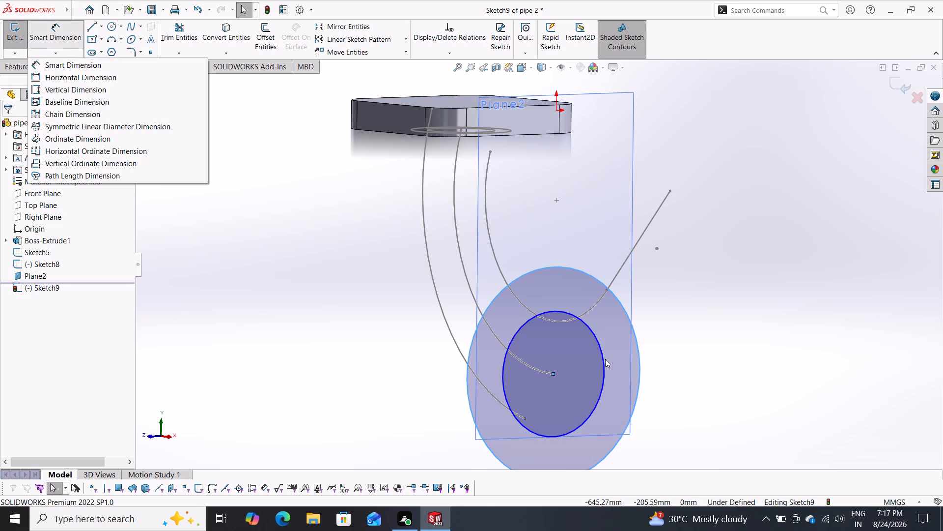
click(115, 60)
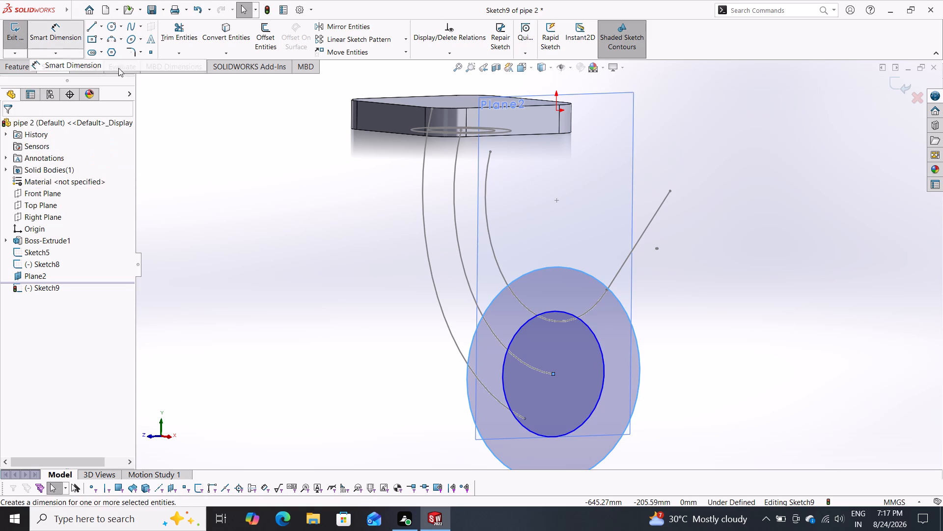
click(592, 335)
click(730, 379)
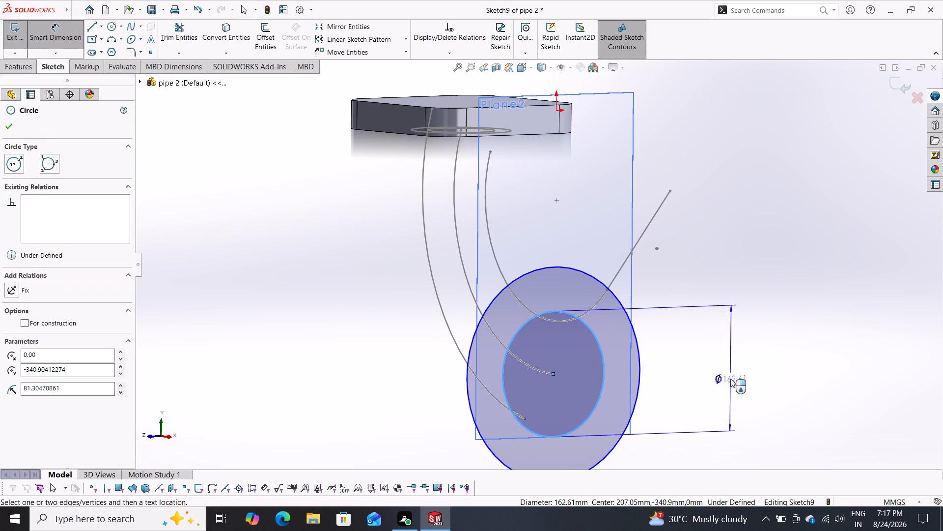
text(88)
key(Return)
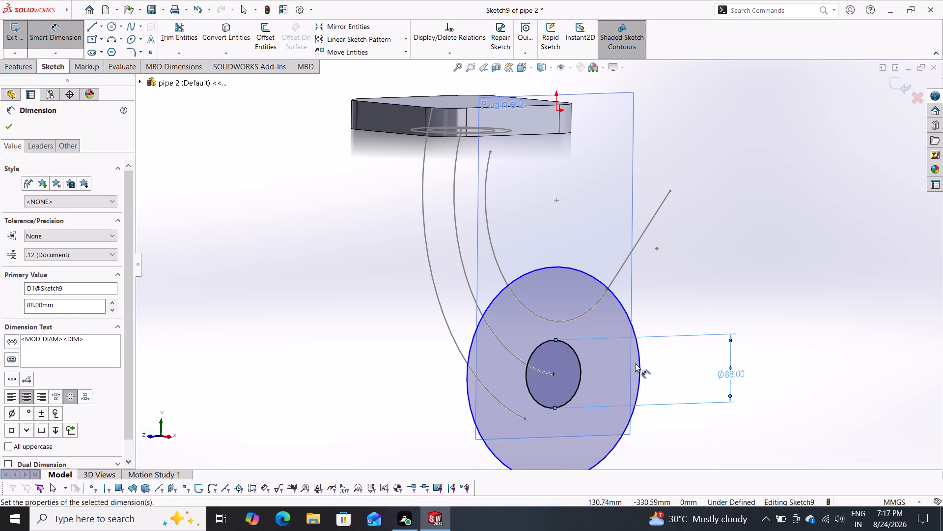
drag(638, 363, 643, 364)
click(820, 360)
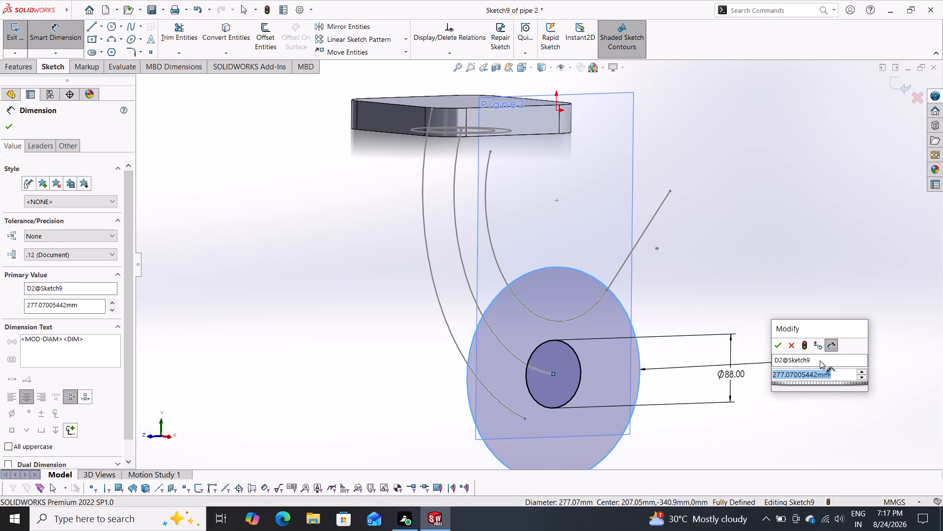
text(130)
key(Return)
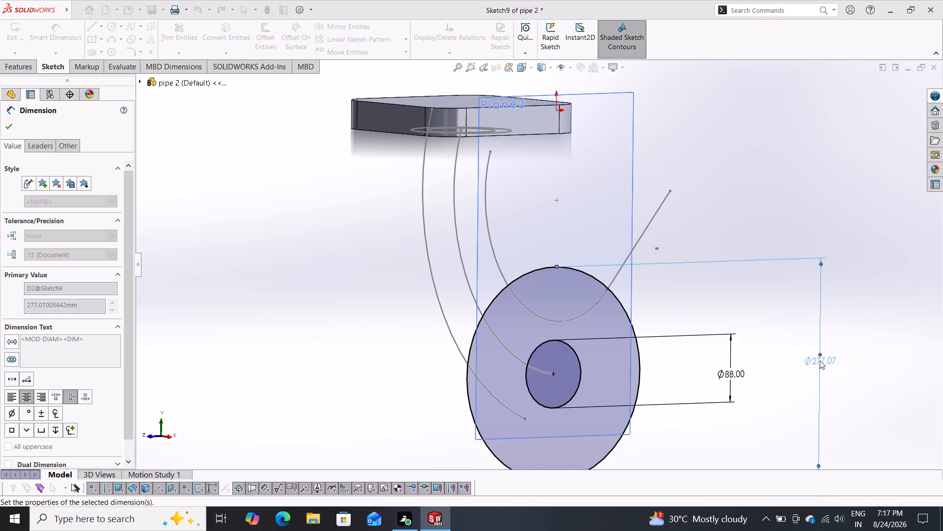
key(Escape)
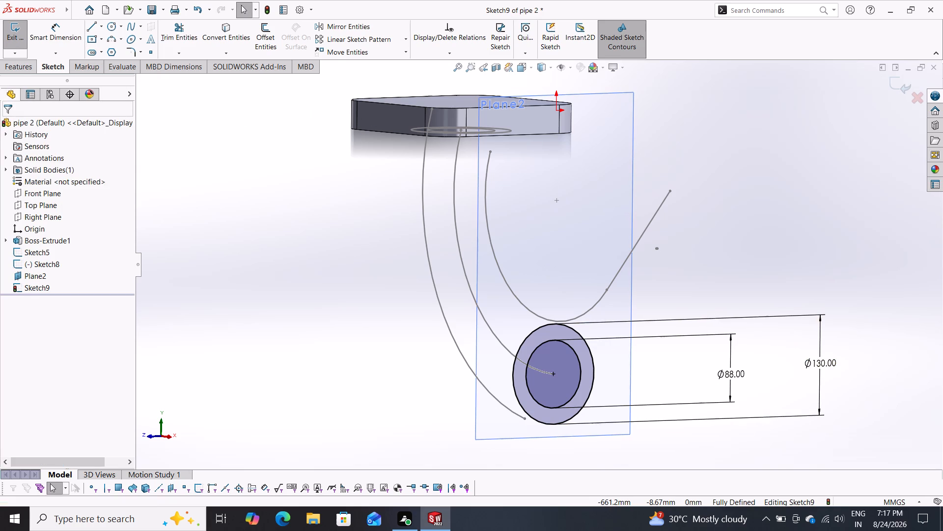
click(901, 81)
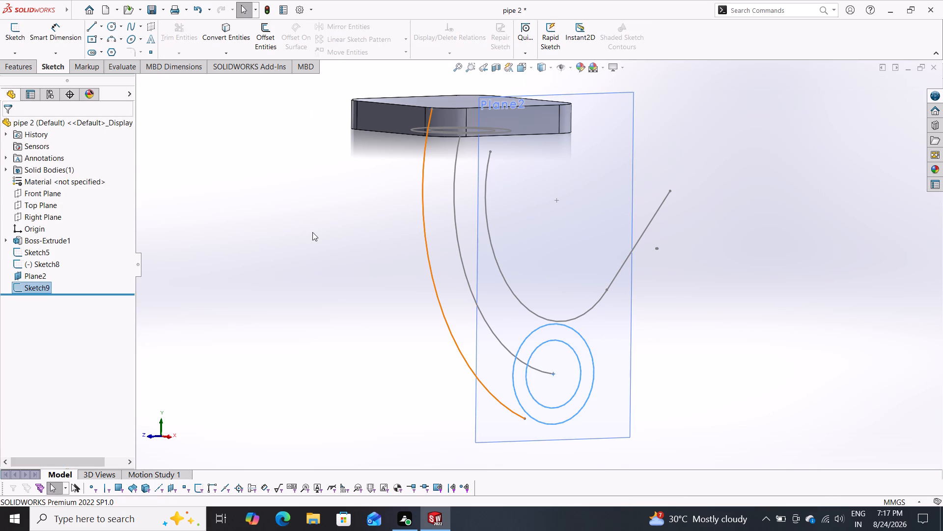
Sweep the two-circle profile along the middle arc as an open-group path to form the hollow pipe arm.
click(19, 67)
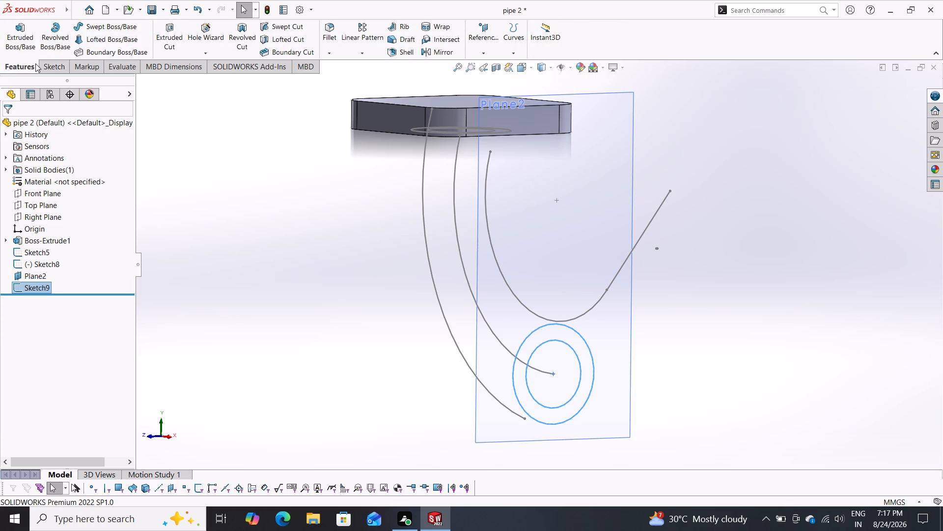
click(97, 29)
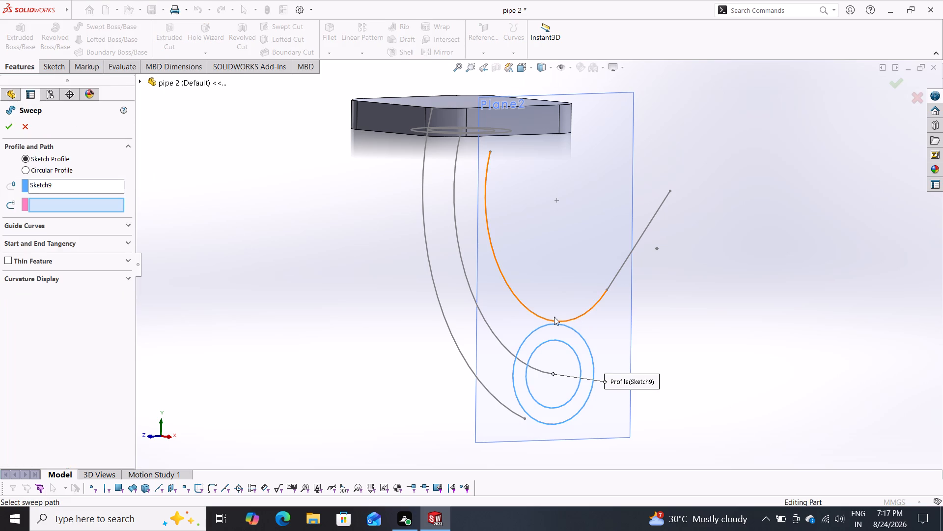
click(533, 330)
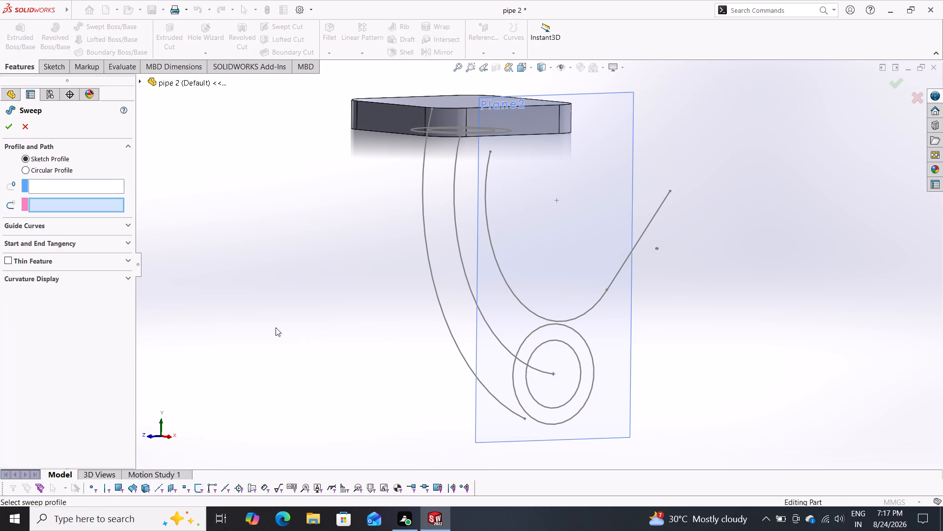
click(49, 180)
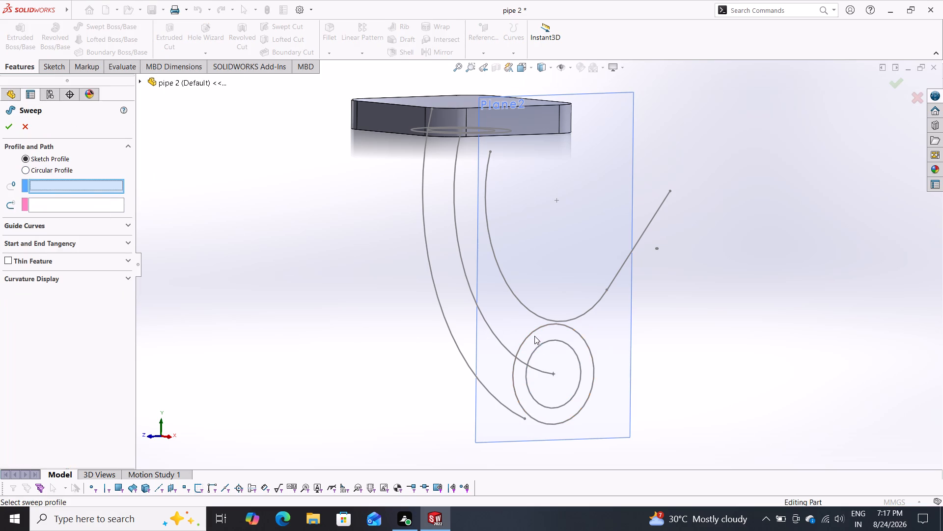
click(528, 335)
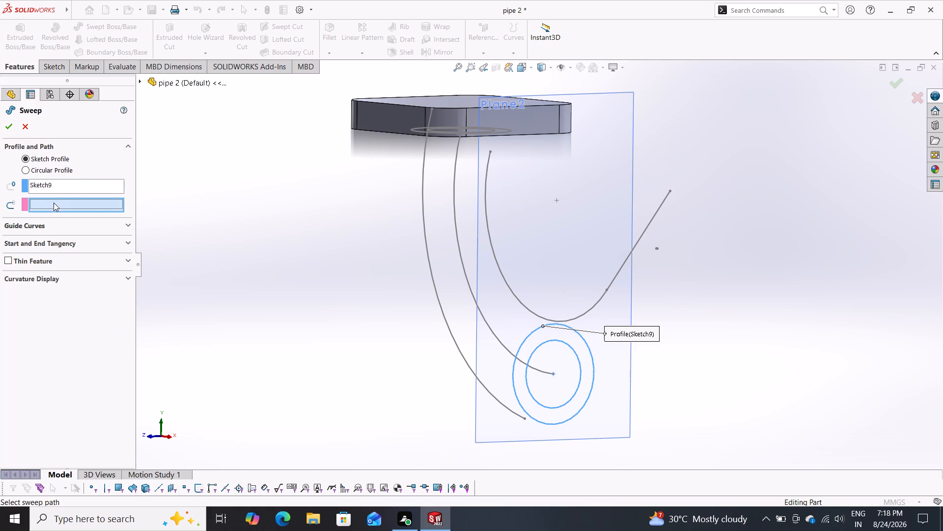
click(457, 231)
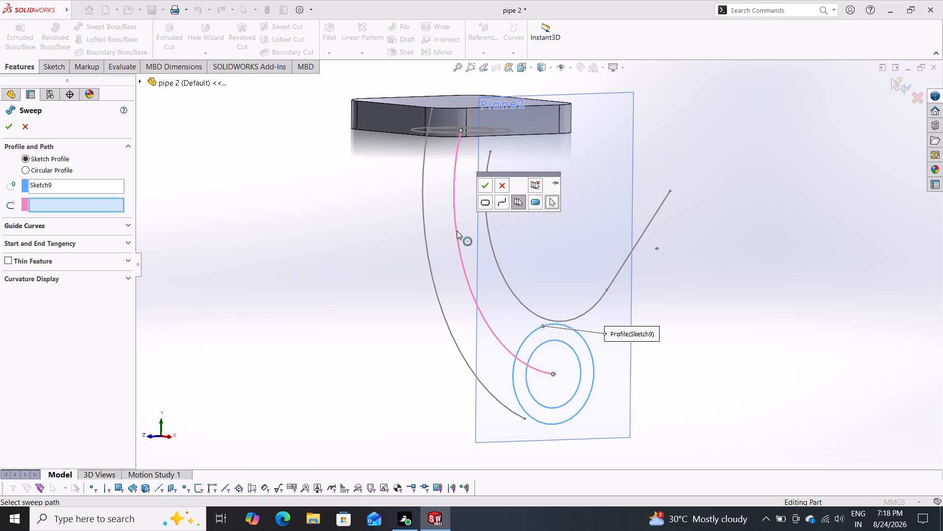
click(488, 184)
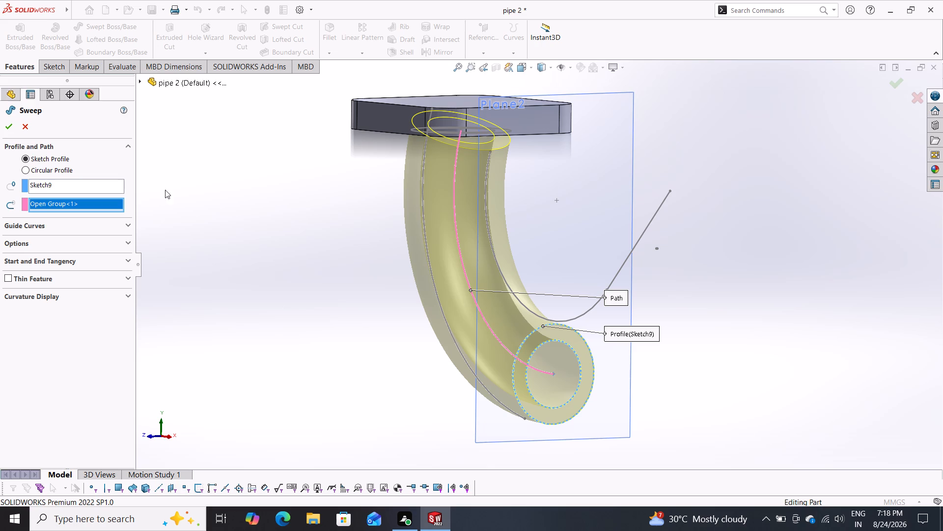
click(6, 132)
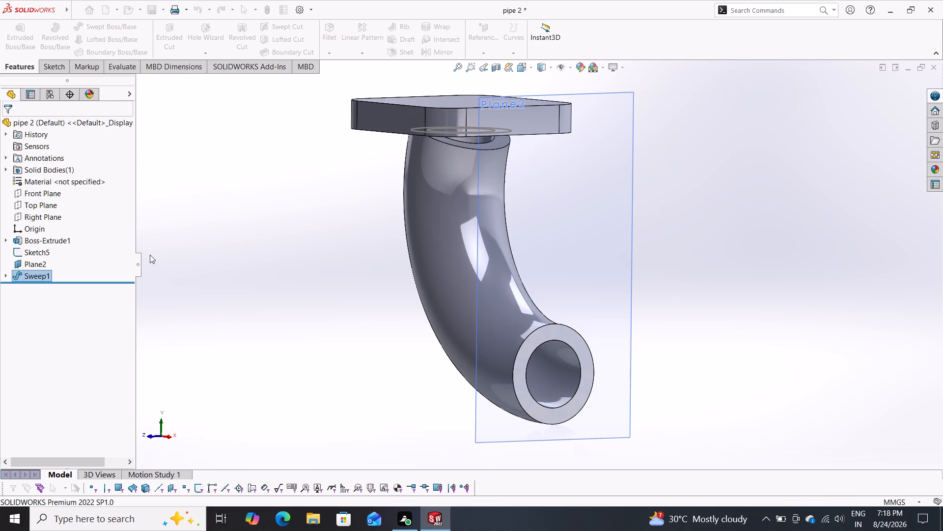
Examine the swept pipe arm from several angles, including its open end and its junction with the base plate.
middle_drag(334, 309, 419, 277)
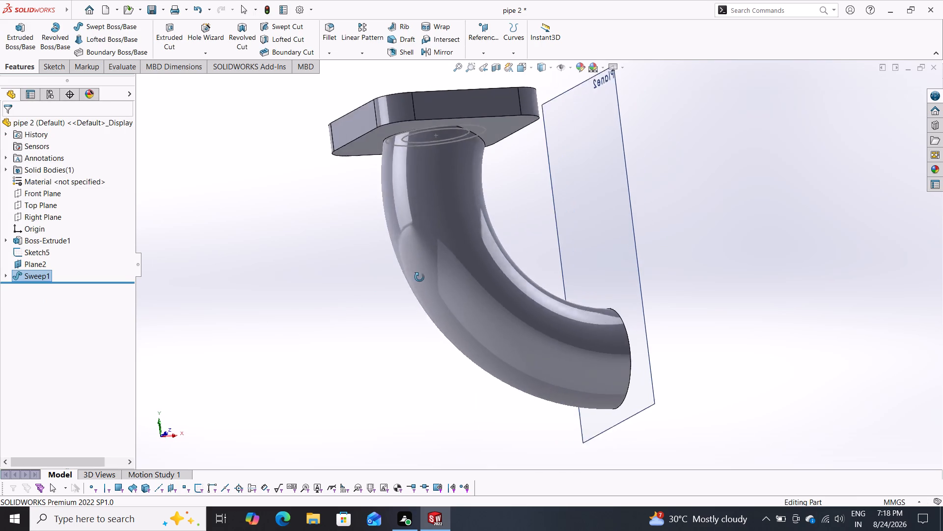
middle_drag(419, 277, 447, 223)
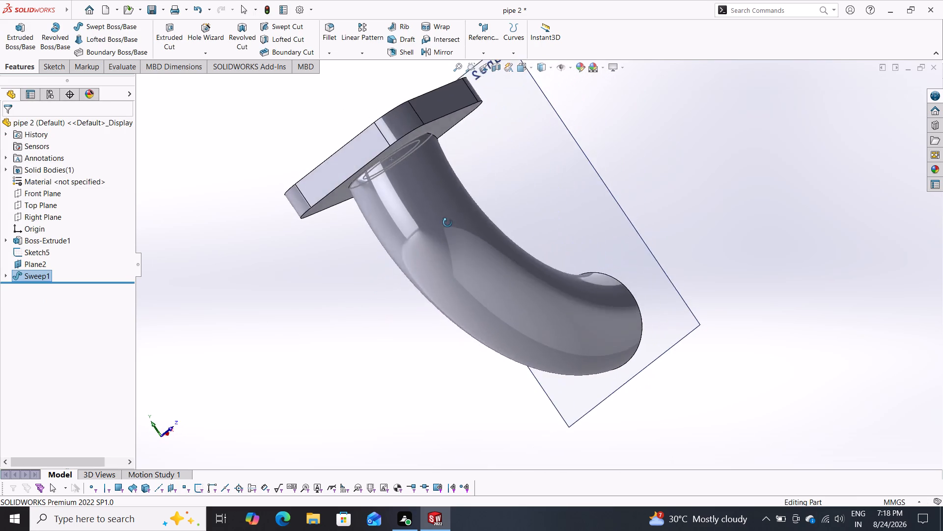
middle_drag(447, 223, 391, 421)
scroll(391, 421, up, 1)
middle_drag(365, 379, 336, 409)
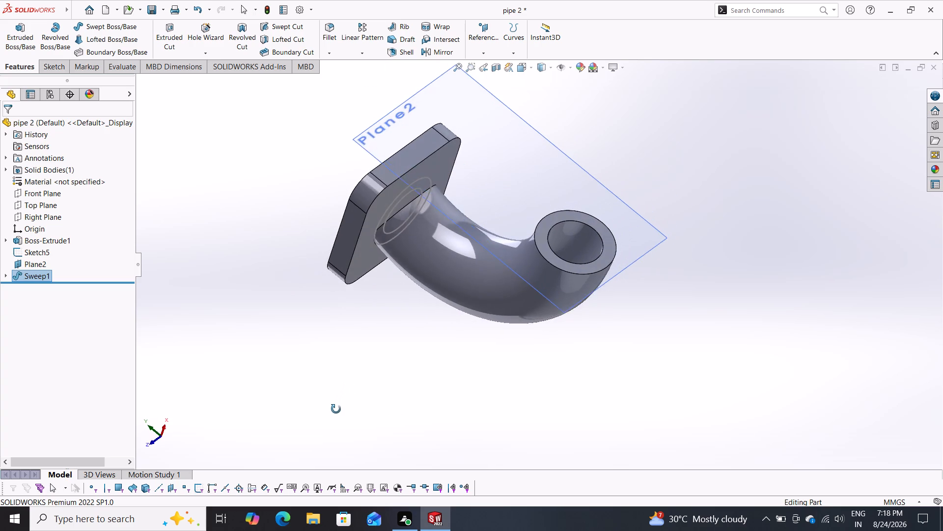
middle_drag(336, 409, 385, 300)
scroll(361, 405, down, 1)
right_drag(399, 256, 385, 300)
middle_drag(385, 300, 385, 301)
key(Escape)
key(Escape)
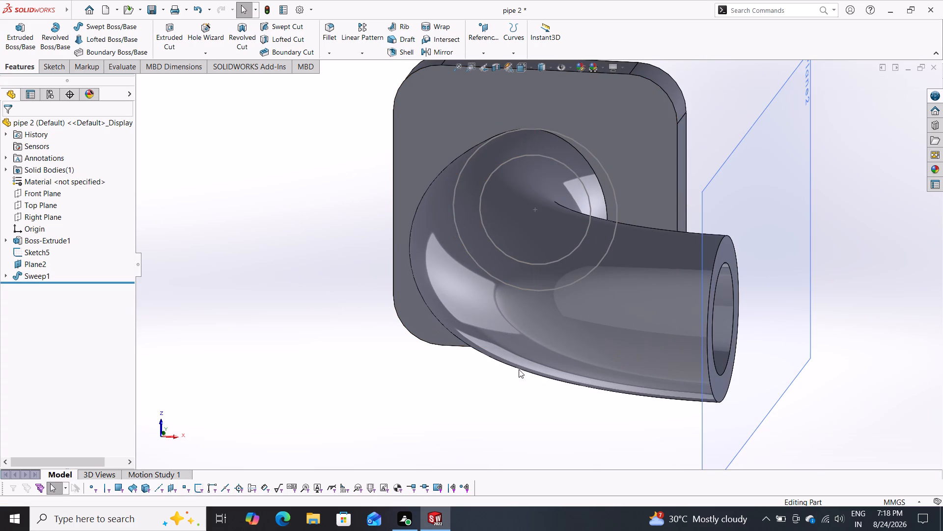
middle_drag(355, 270, 355, 434)
scroll(380, 324, down, 4)
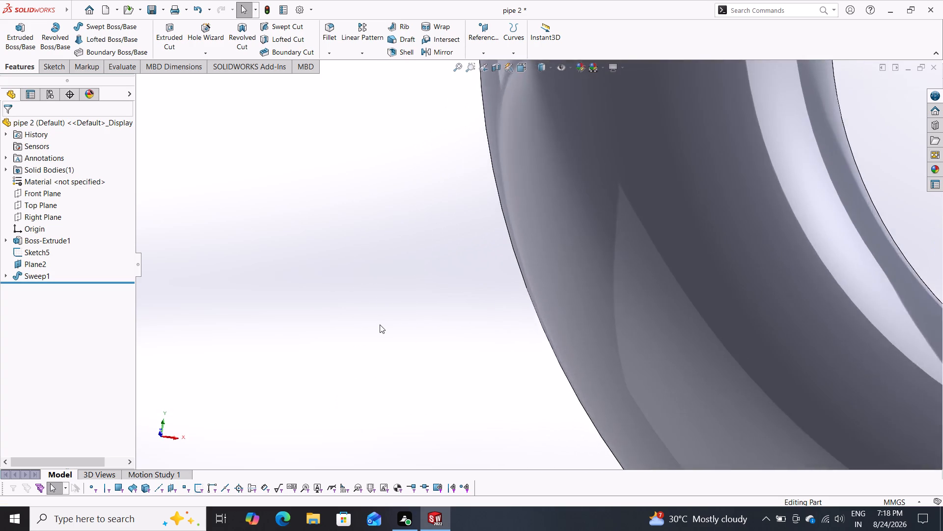
scroll(380, 324, up, 9)
middle_drag(441, 300, 453, 365)
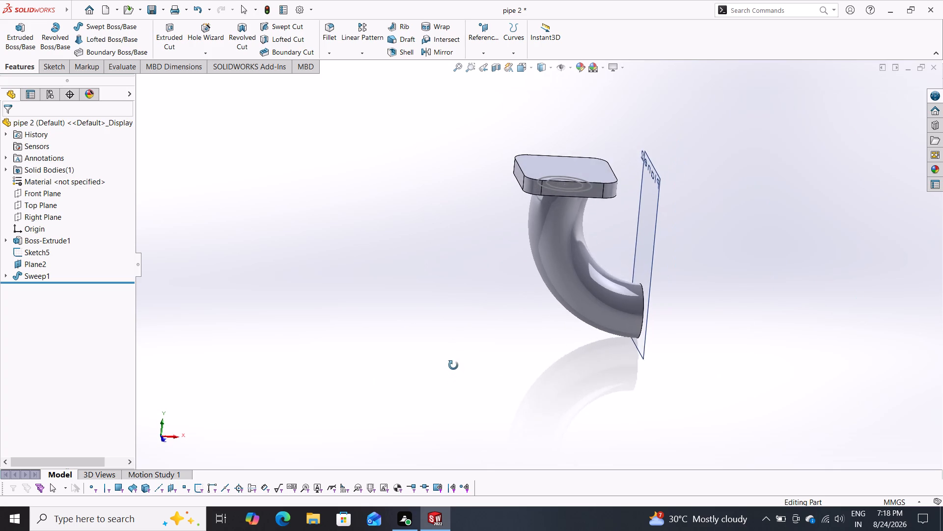
middle_drag(453, 365, 438, 336)
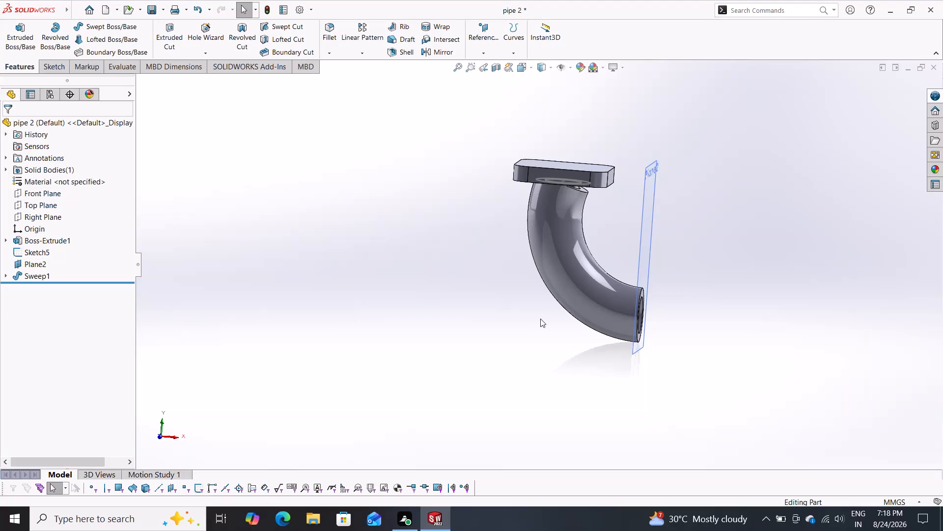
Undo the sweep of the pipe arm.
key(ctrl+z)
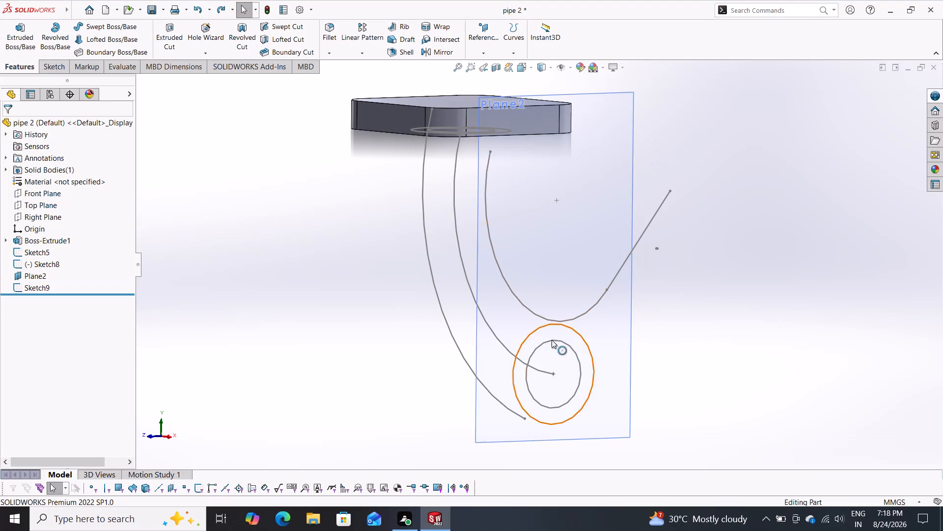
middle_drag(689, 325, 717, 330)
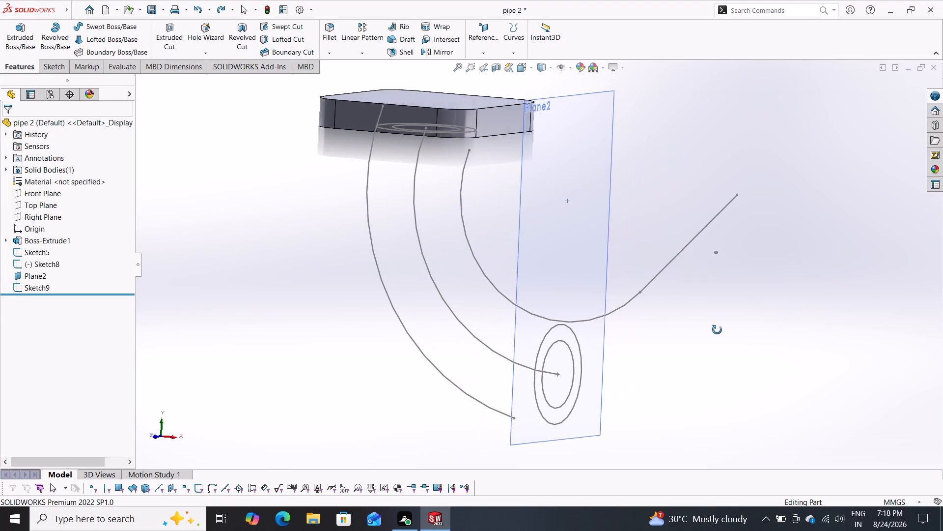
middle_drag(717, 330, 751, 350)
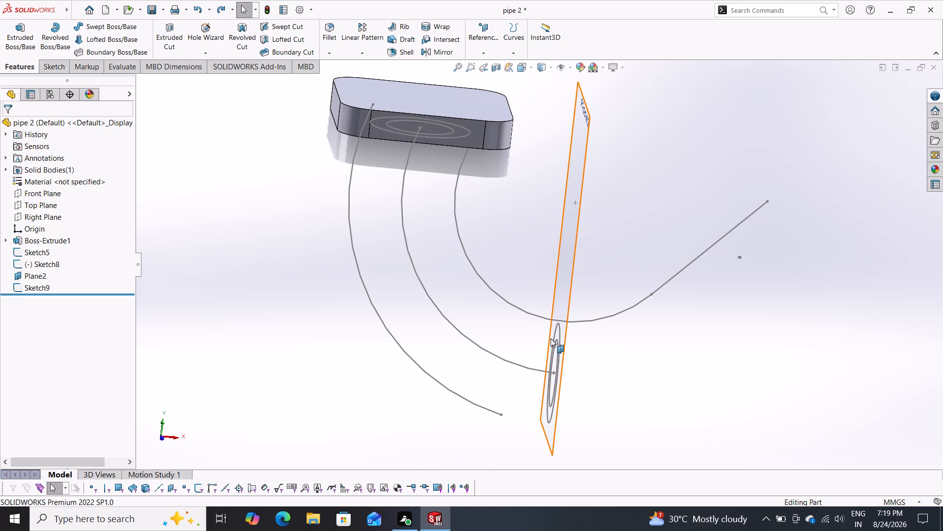
Reopen the arc path sketch for editing and move the inner arc's upper end onto the base plate's lower edge, at about X 74.5, Y -37 mm.
scroll(655, 247, down, 4)
scroll(655, 247, up, 3)
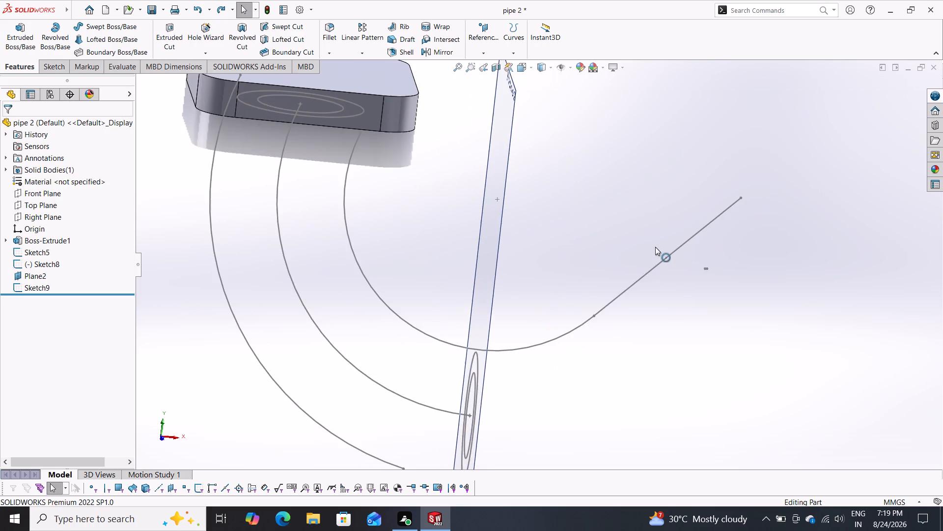
scroll(655, 247, up, 2)
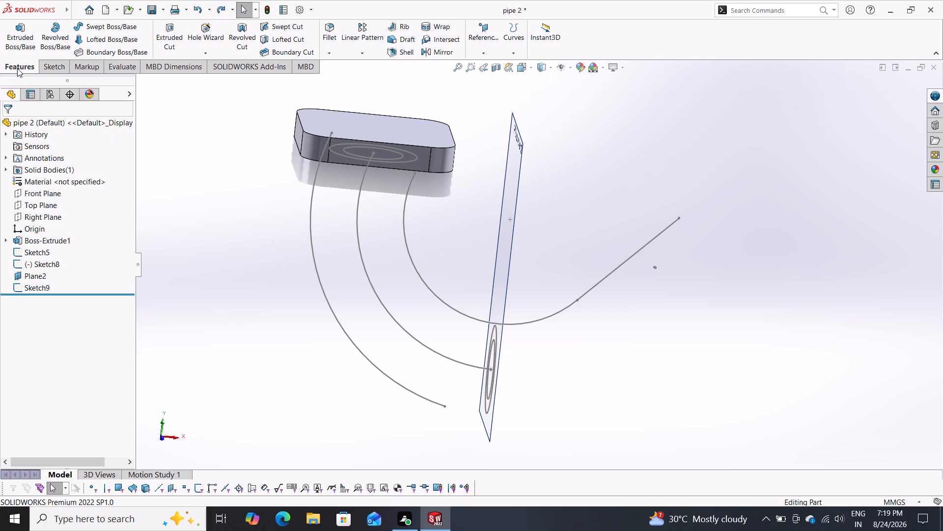
middle_drag(598, 207, 570, 177)
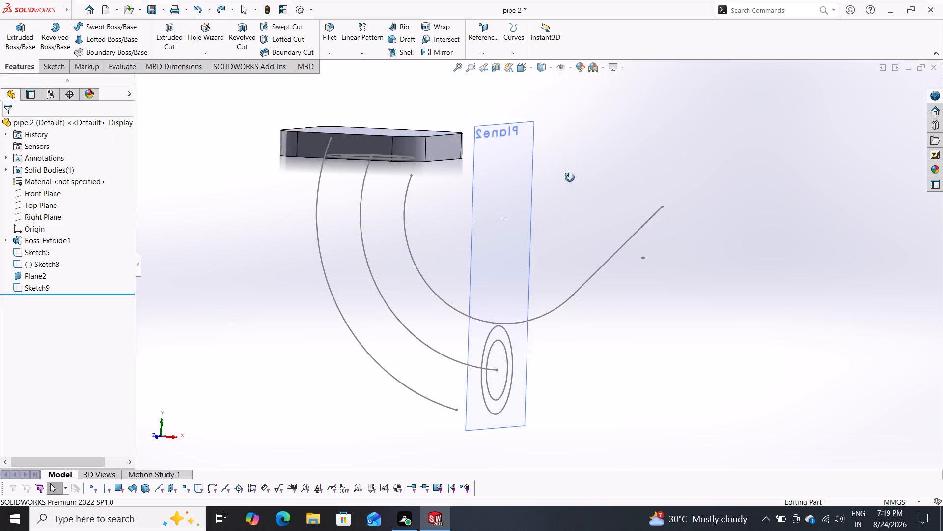
middle_drag(570, 177, 574, 142)
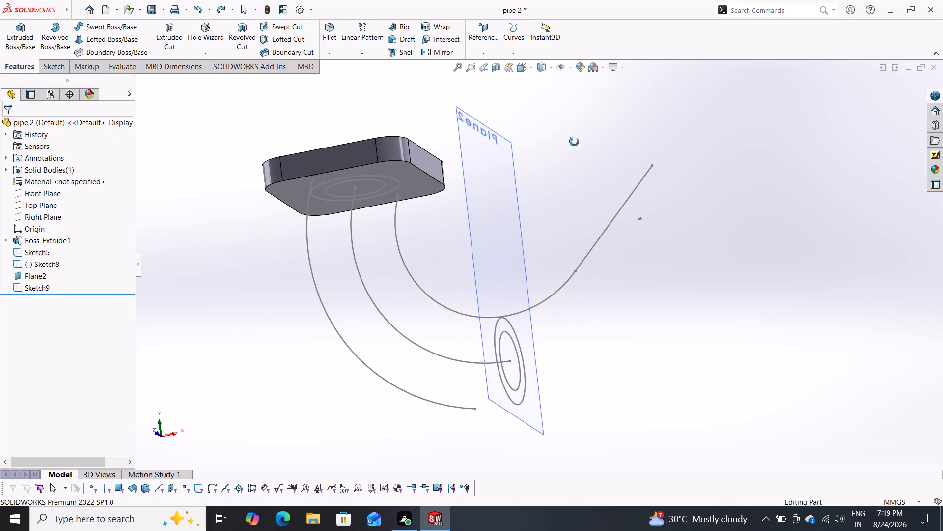
middle_drag(574, 142, 597, 167)
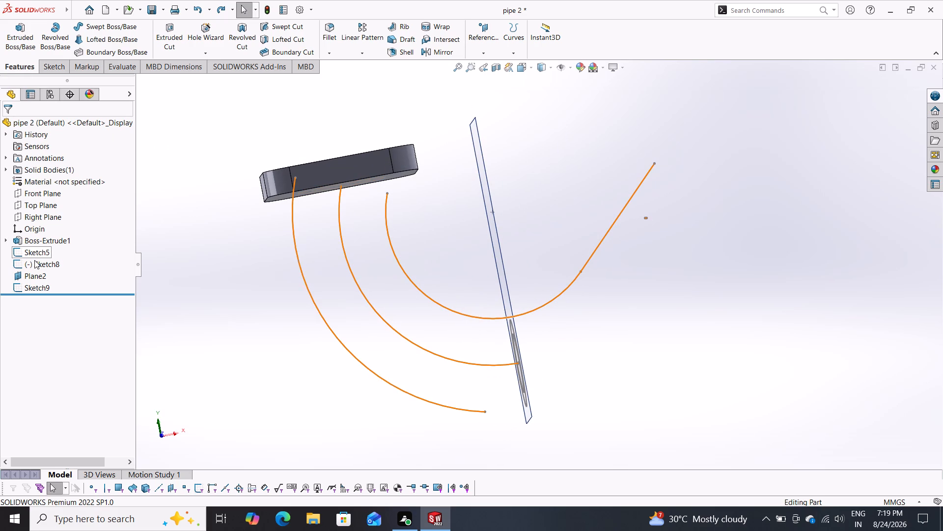
click(35, 265)
click(45, 237)
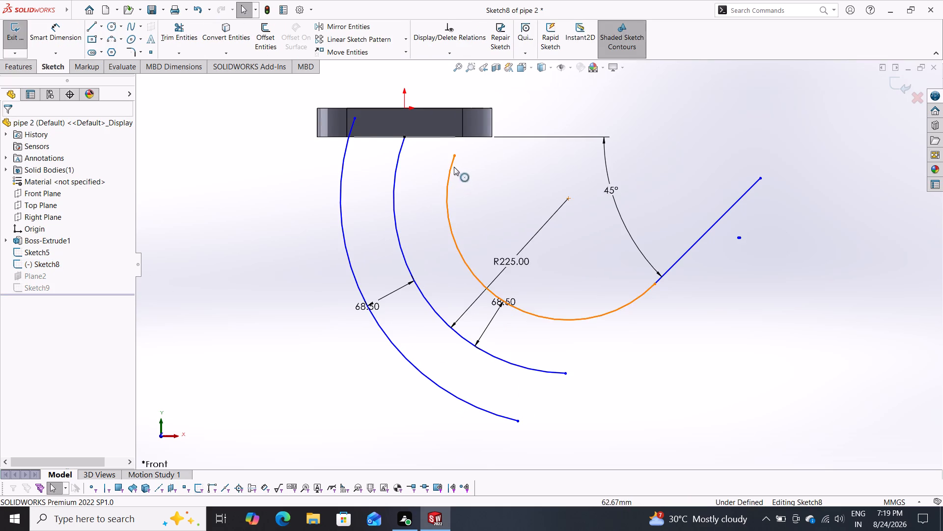
drag(455, 156, 469, 134)
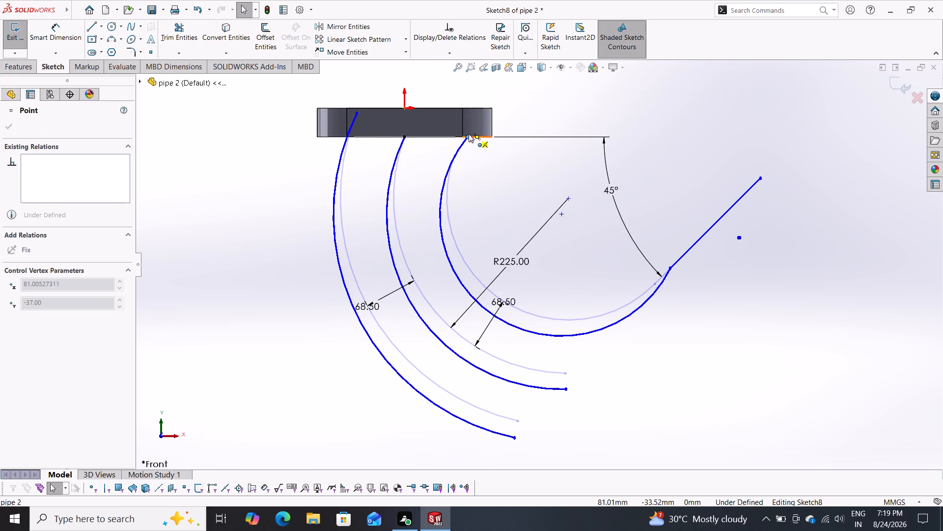
drag(469, 134, 467, 132)
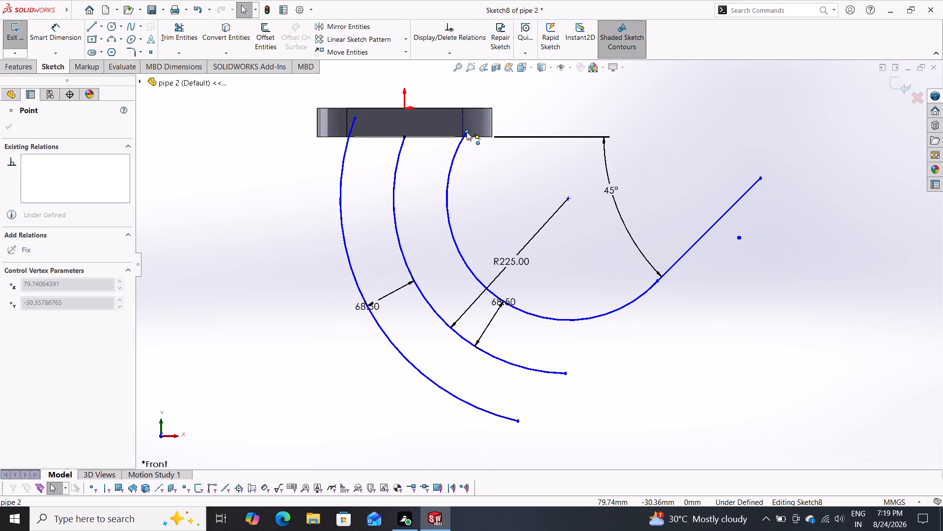
drag(467, 132, 464, 135)
key(Escape)
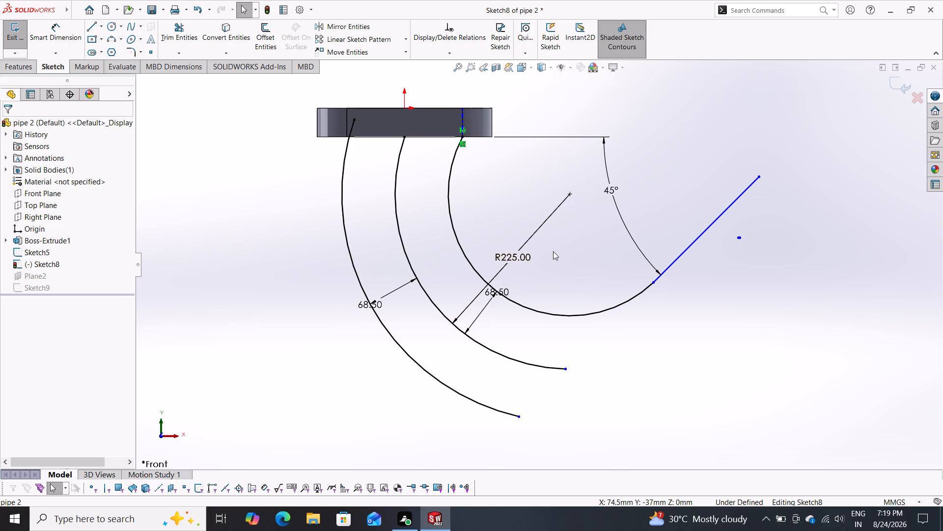
key(Escape)
key(Escape)
key(Escape)
key(Escape)
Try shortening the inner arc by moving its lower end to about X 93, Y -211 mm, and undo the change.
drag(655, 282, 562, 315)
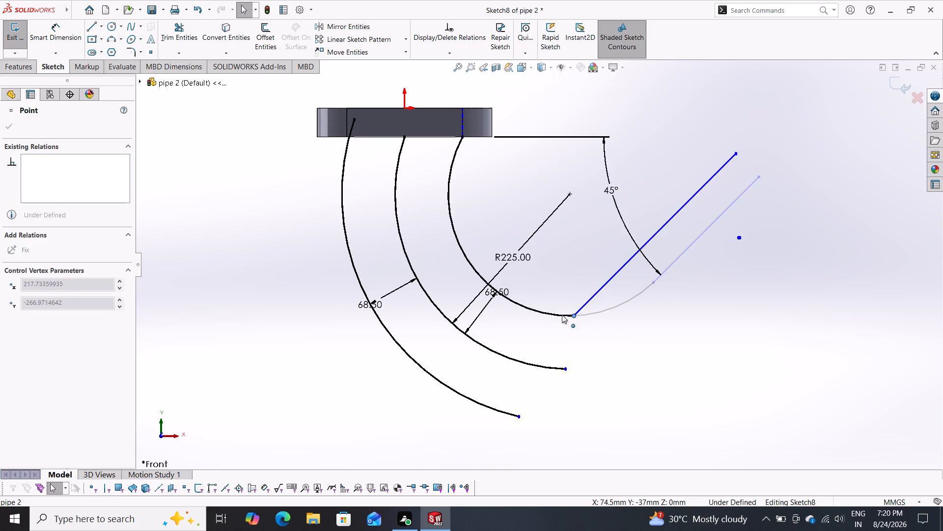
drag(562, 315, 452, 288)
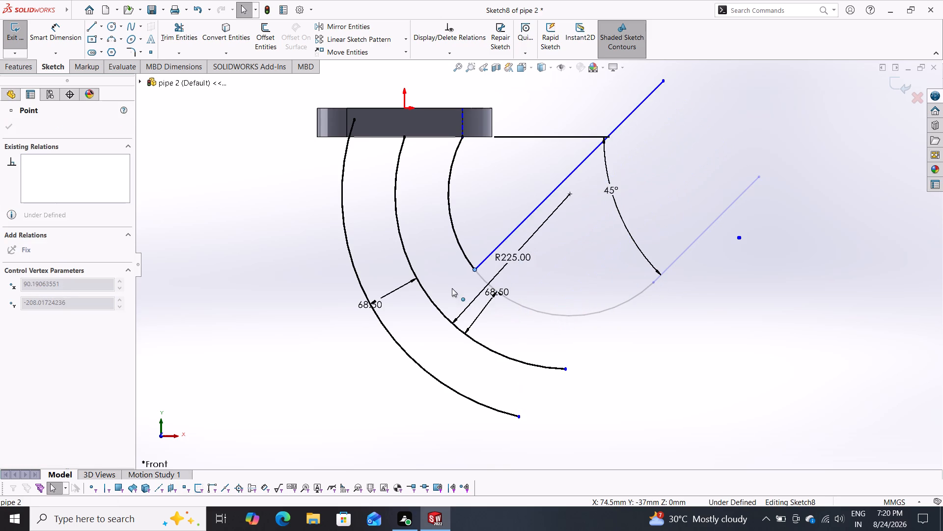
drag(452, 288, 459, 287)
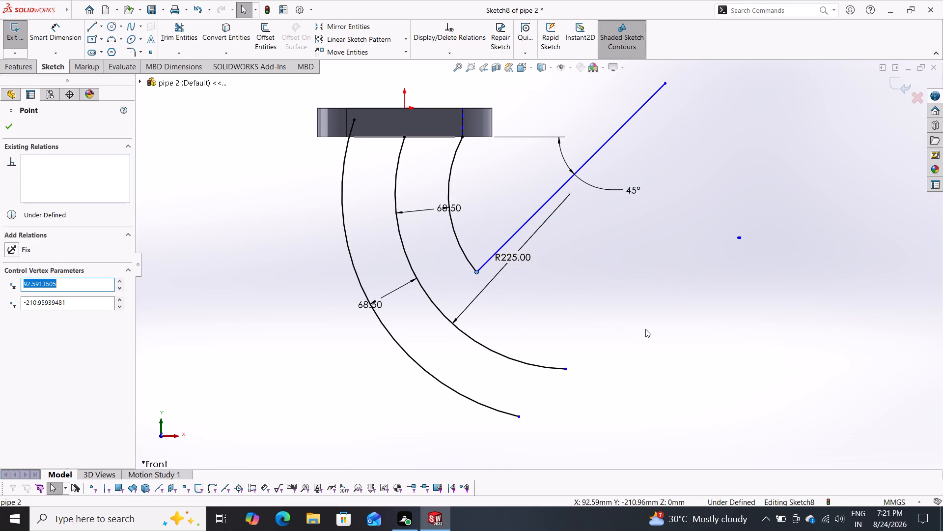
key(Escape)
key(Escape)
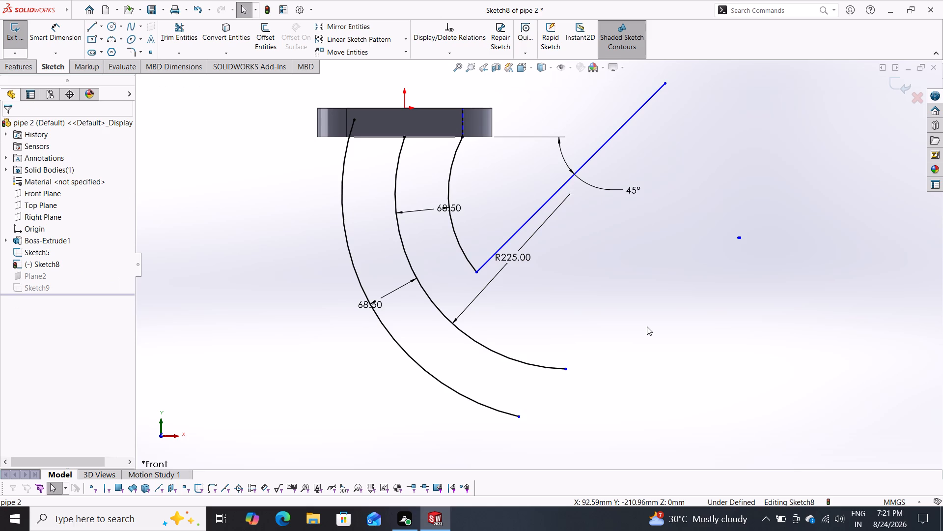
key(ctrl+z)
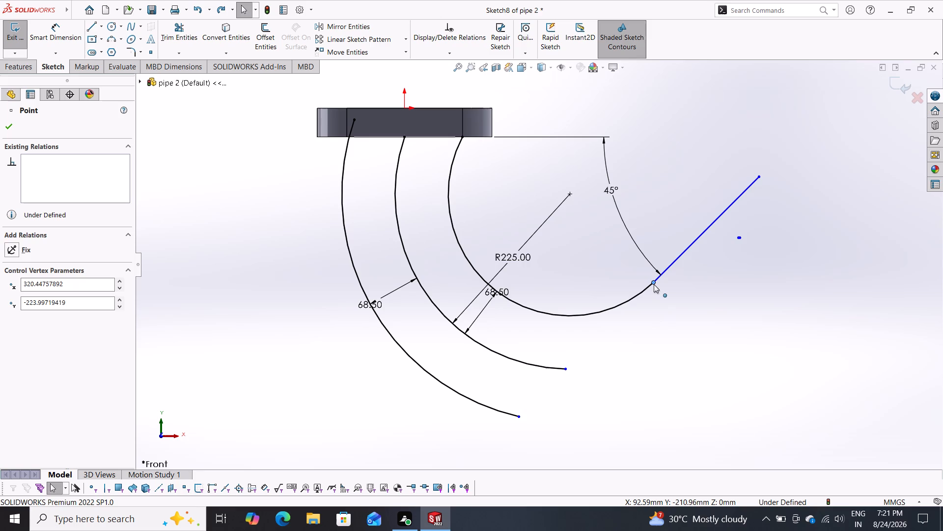
Shorten the inner, middle and outer arcs, moving their lower ends to about (114, -232), (68, -283) and (22, -334) mm.
drag(654, 284, 462, 286)
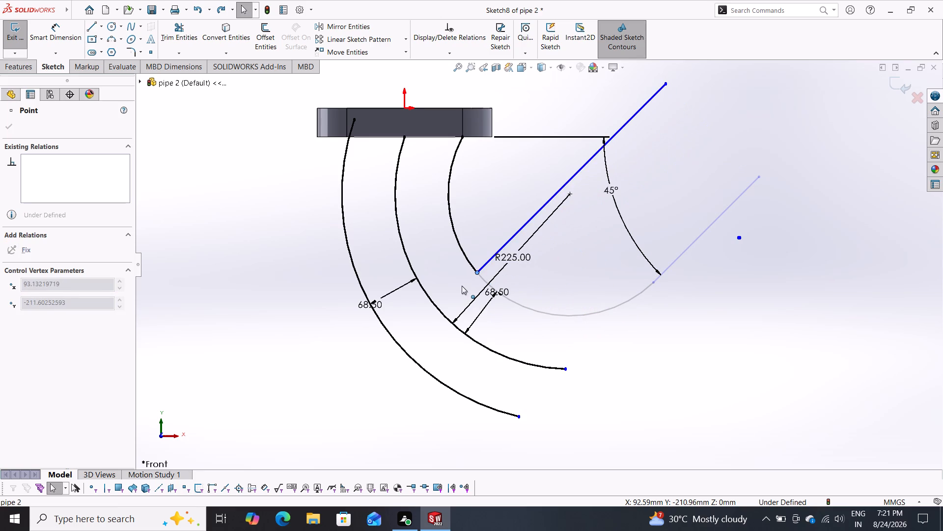
drag(462, 286, 485, 274)
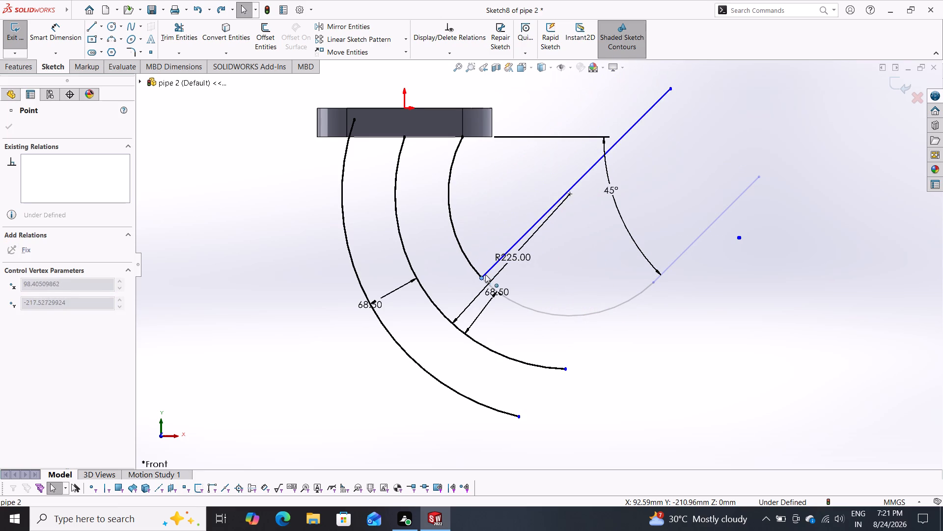
drag(485, 274, 493, 290)
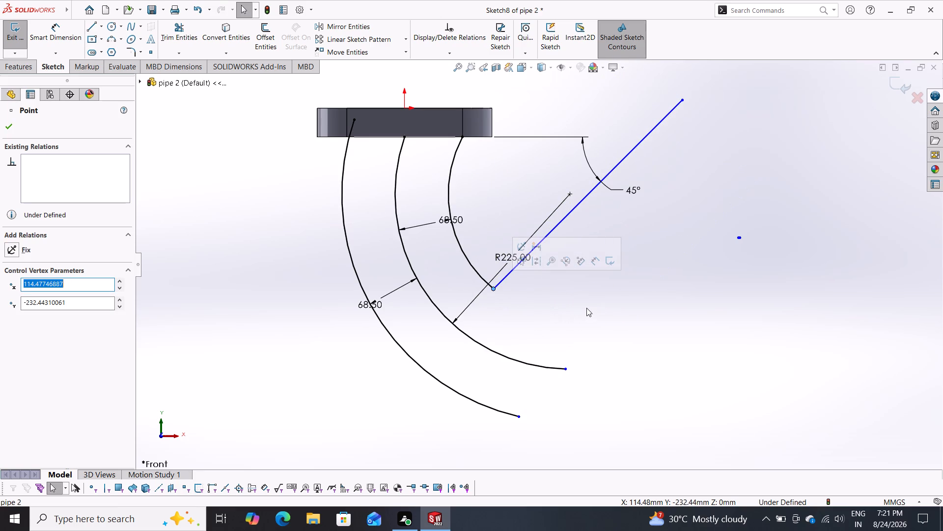
key(Escape)
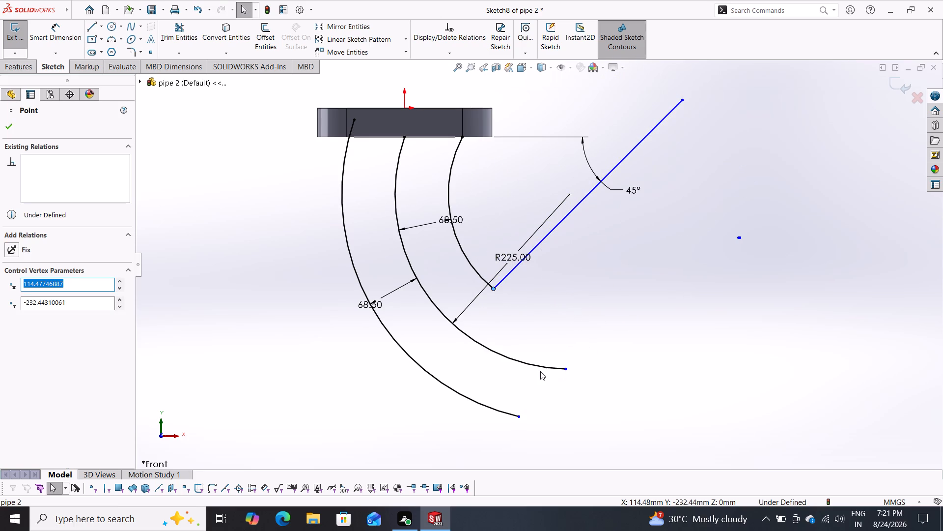
drag(564, 369, 449, 338)
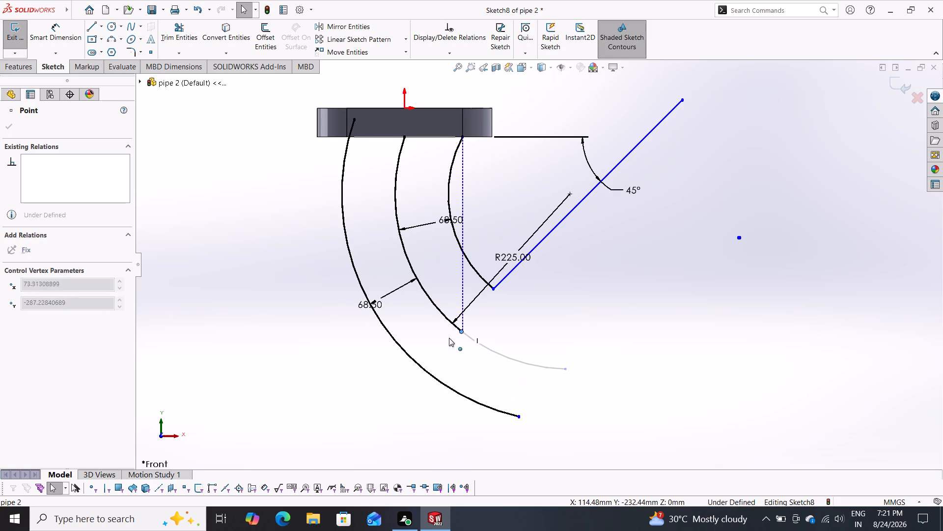
drag(449, 338, 457, 328)
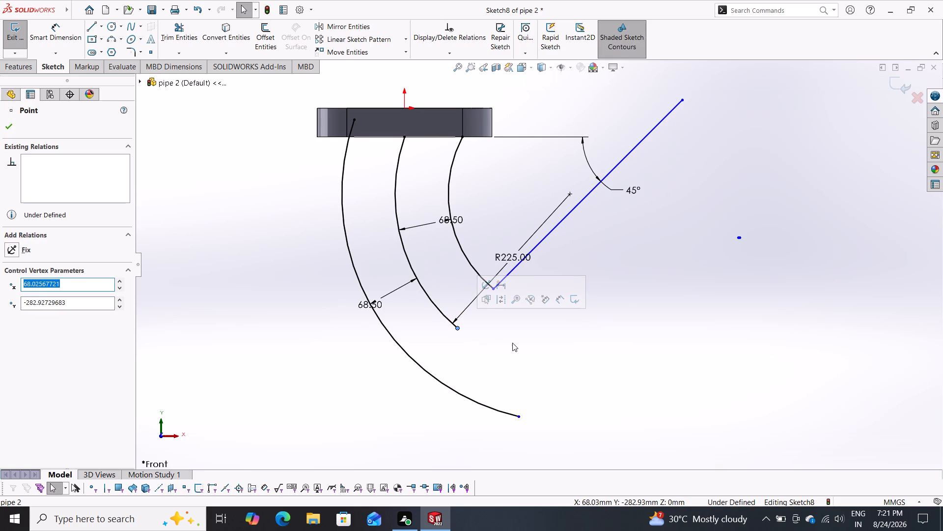
key(Escape)
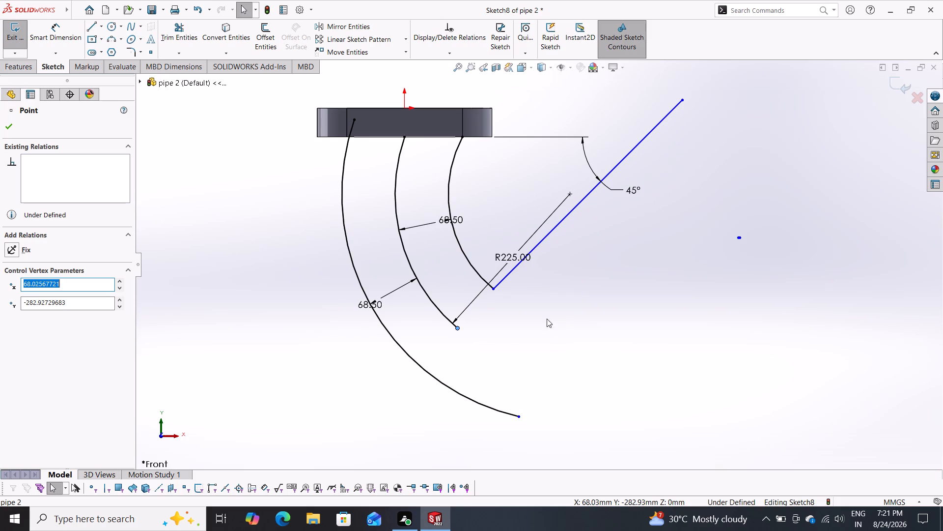
drag(520, 415, 417, 373)
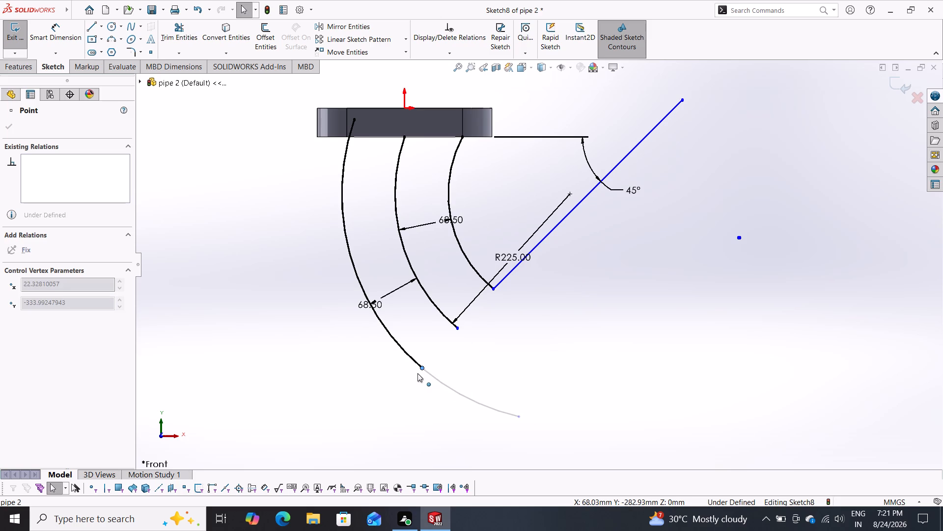
drag(417, 373, 419, 371)
key(Escape)
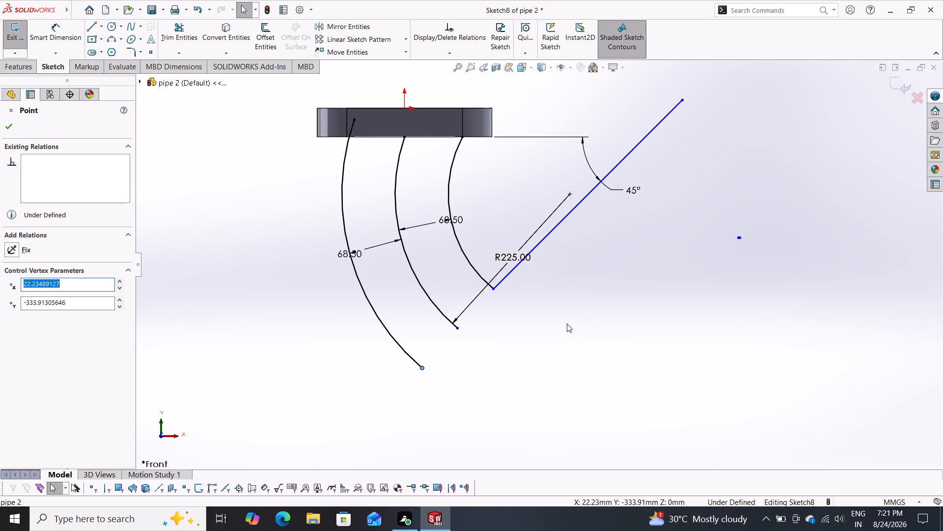
Shorten the inner arc further, moving its lower end with the attached 45° line to about X 81, Y -196 mm.
middle_drag(567, 321, 518, 302)
scroll(598, 311, down, 1)
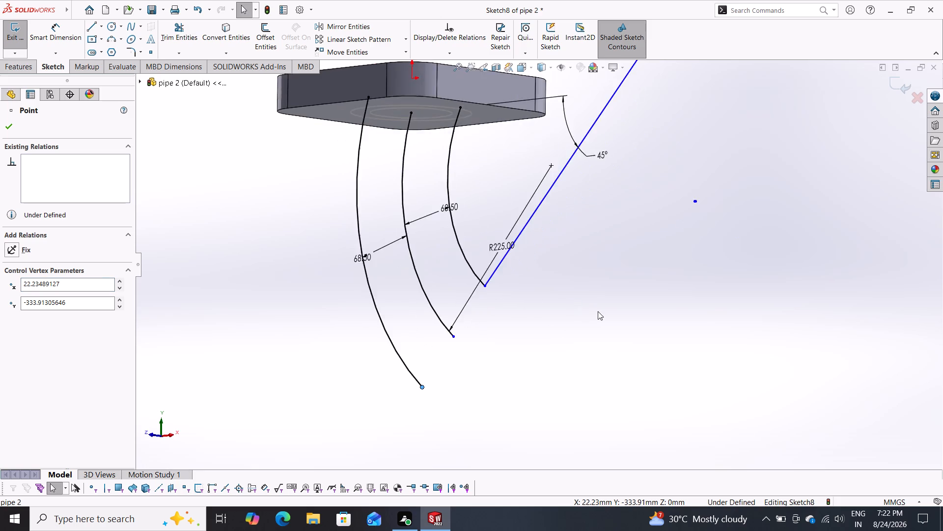
middle_drag(598, 311, 572, 265)
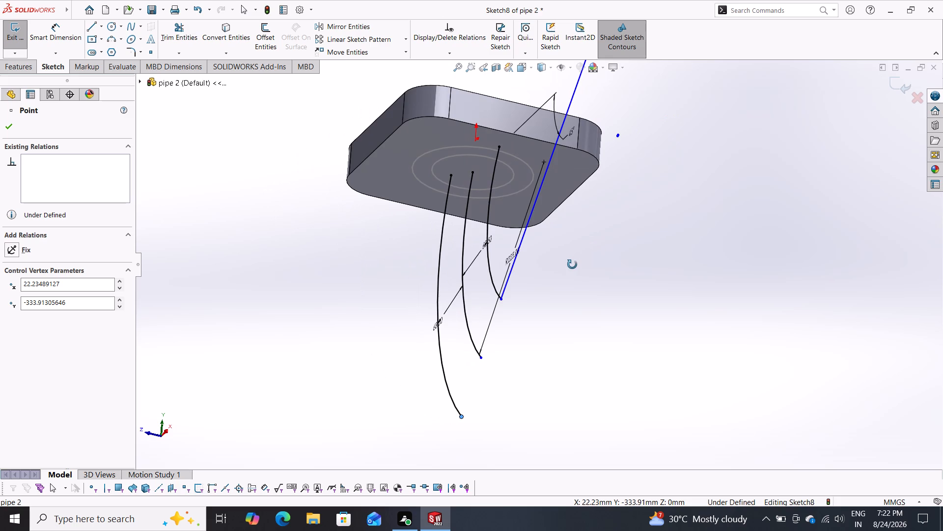
middle_drag(572, 265, 573, 299)
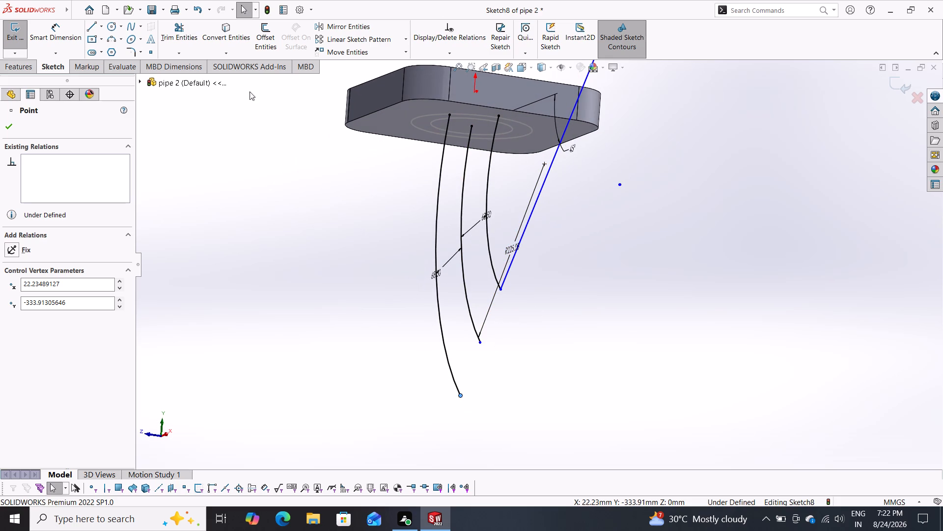
click(5, 123)
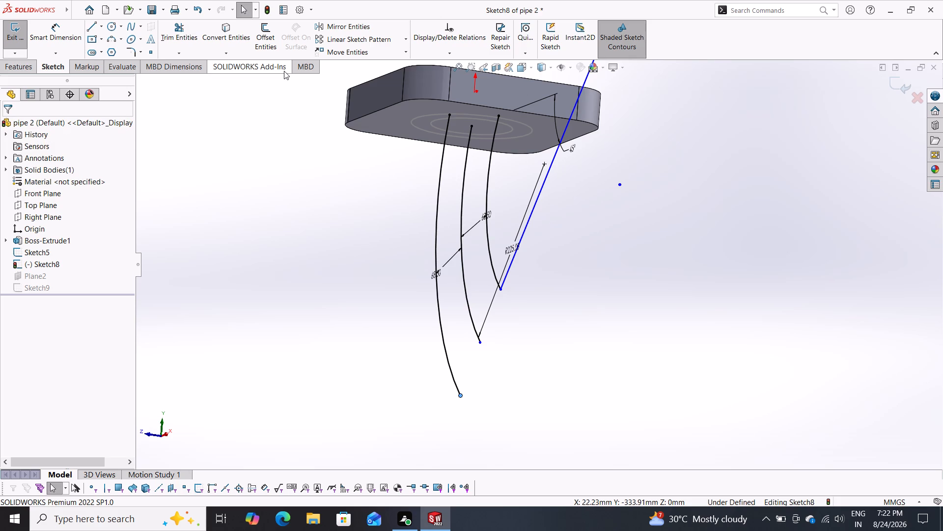
click(480, 344)
key(Escape)
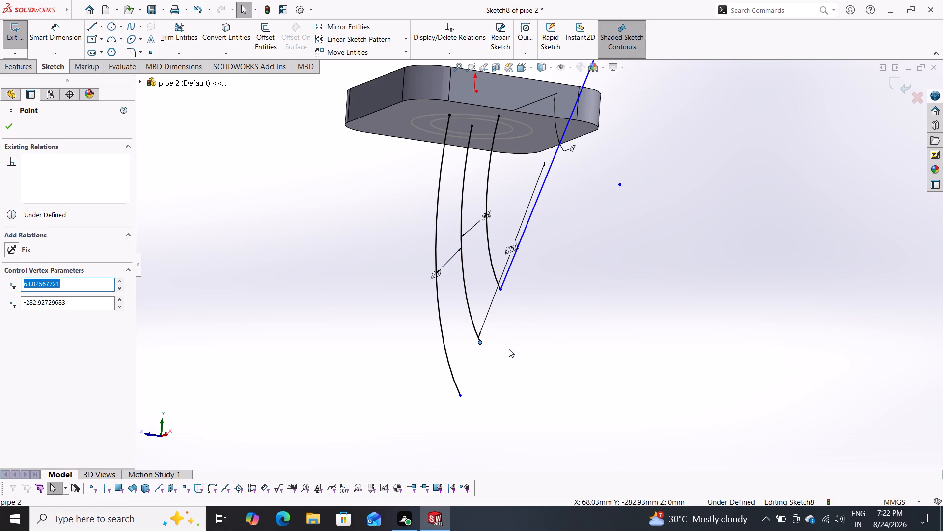
key(Escape)
middle_drag(534, 334, 616, 361)
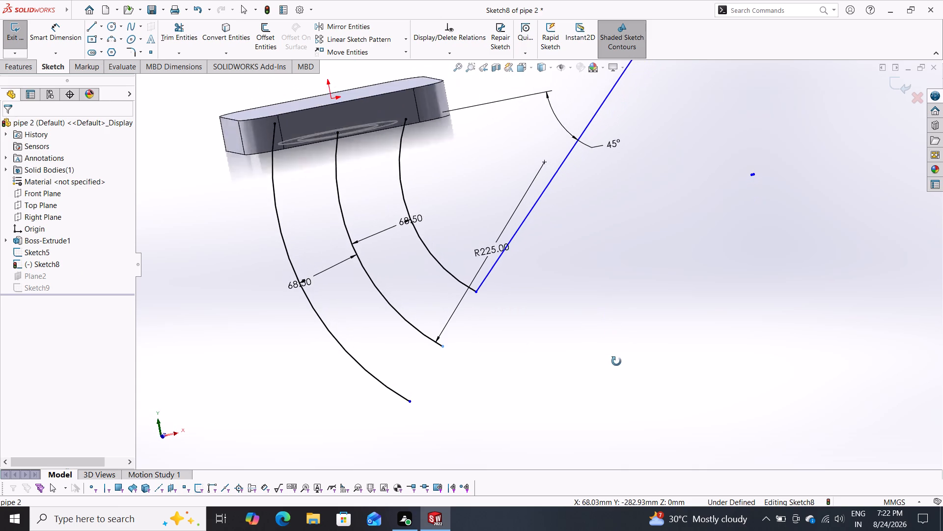
middle_drag(616, 361, 611, 376)
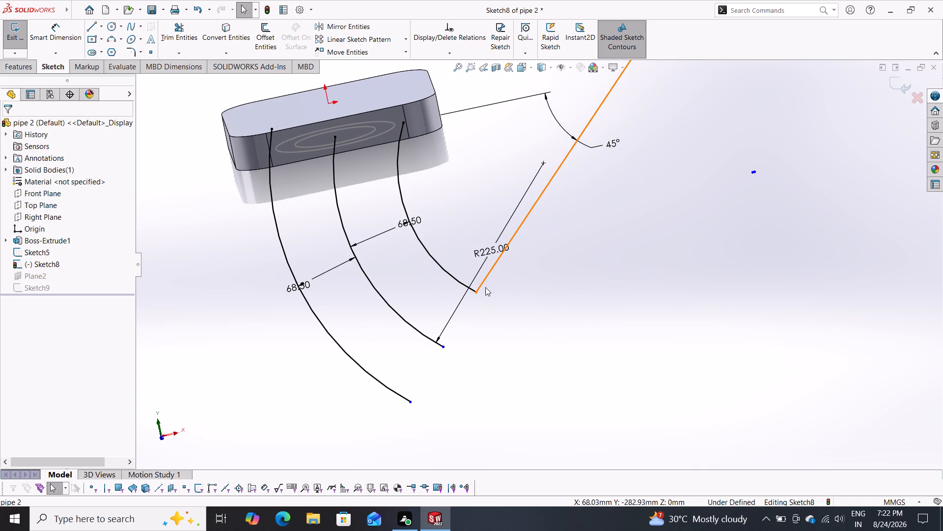
drag(477, 291, 437, 267)
key(Escape)
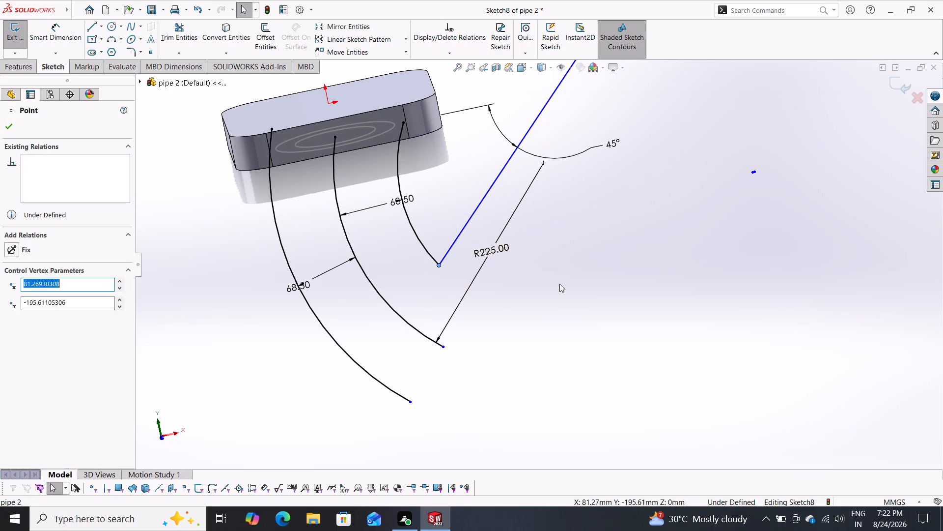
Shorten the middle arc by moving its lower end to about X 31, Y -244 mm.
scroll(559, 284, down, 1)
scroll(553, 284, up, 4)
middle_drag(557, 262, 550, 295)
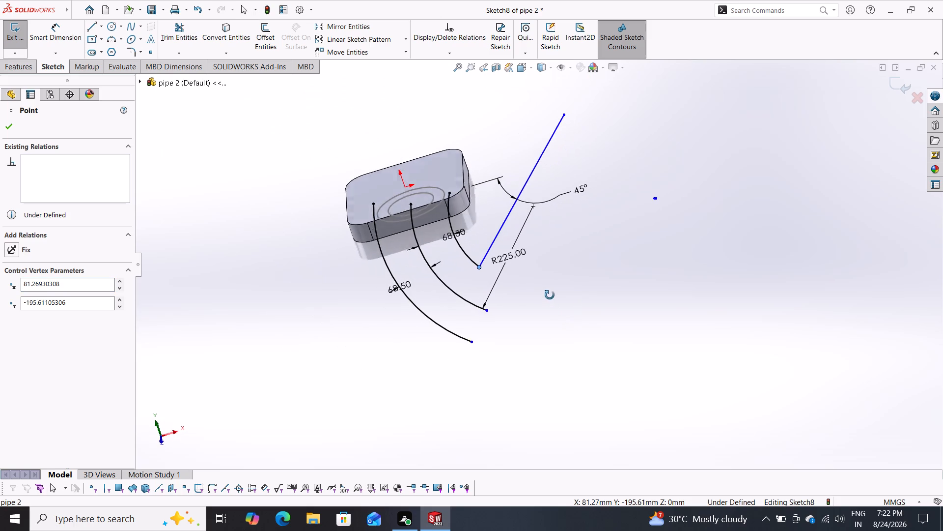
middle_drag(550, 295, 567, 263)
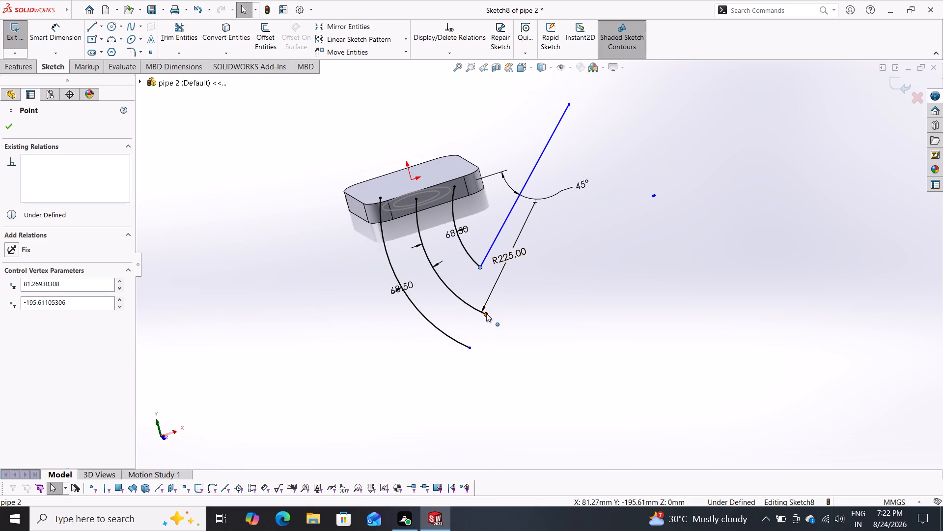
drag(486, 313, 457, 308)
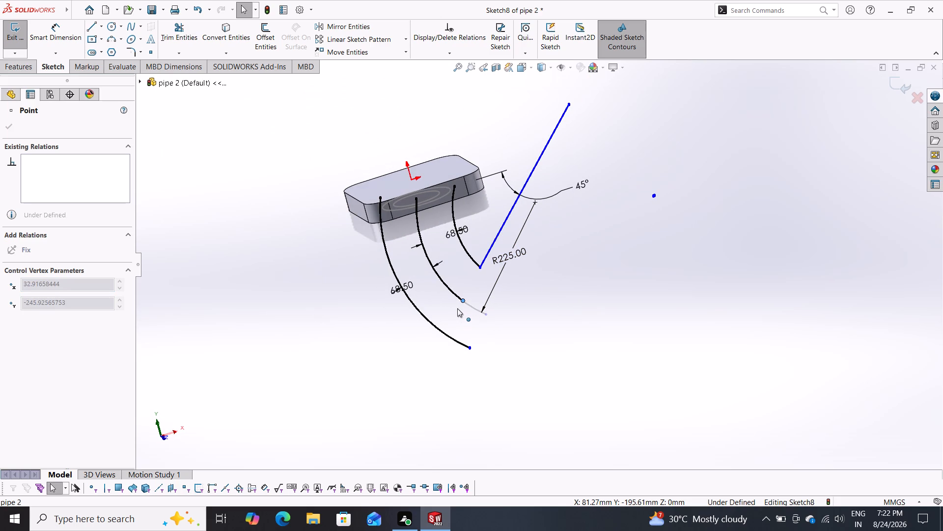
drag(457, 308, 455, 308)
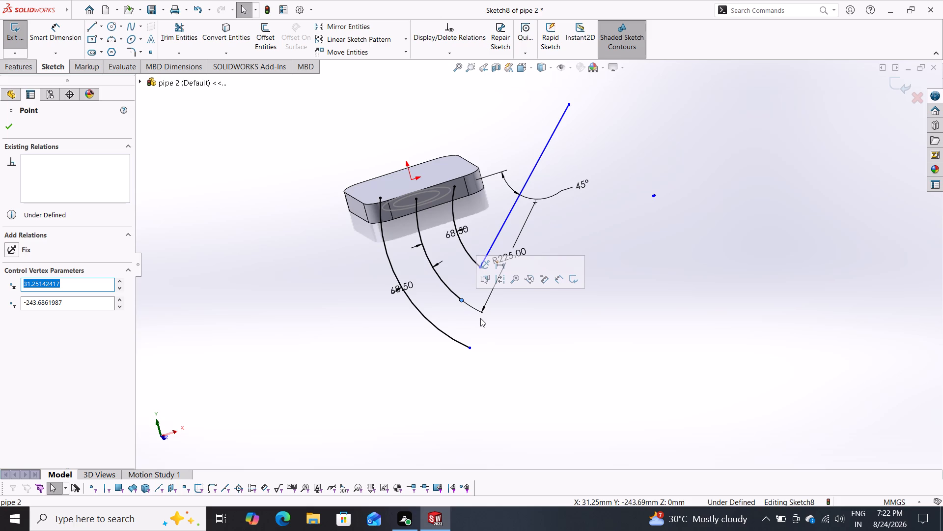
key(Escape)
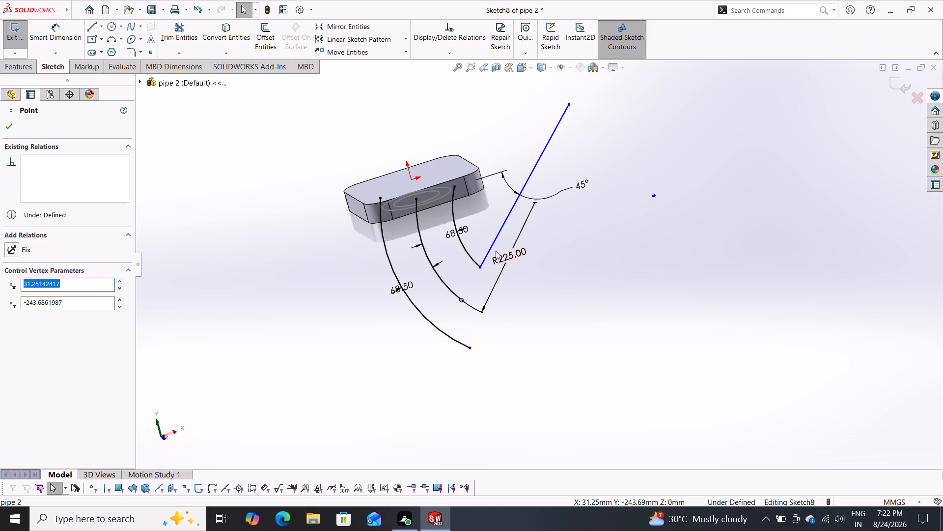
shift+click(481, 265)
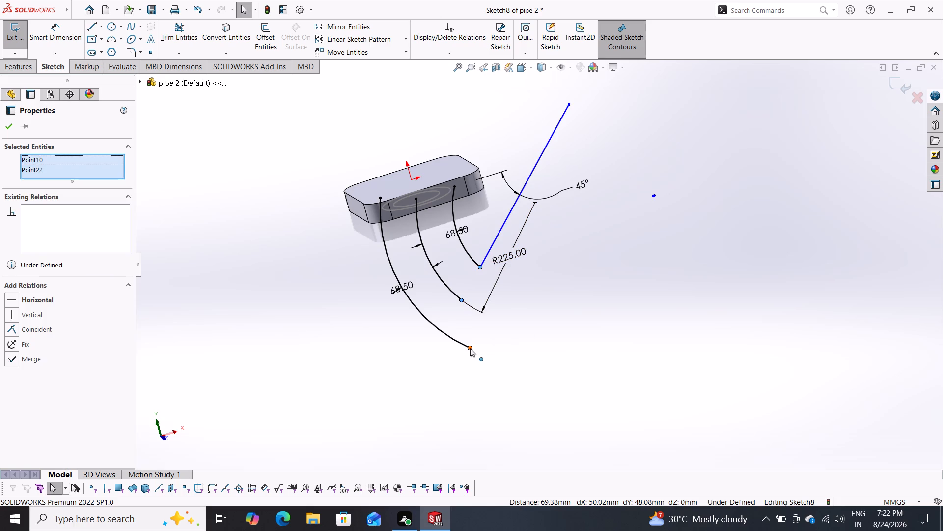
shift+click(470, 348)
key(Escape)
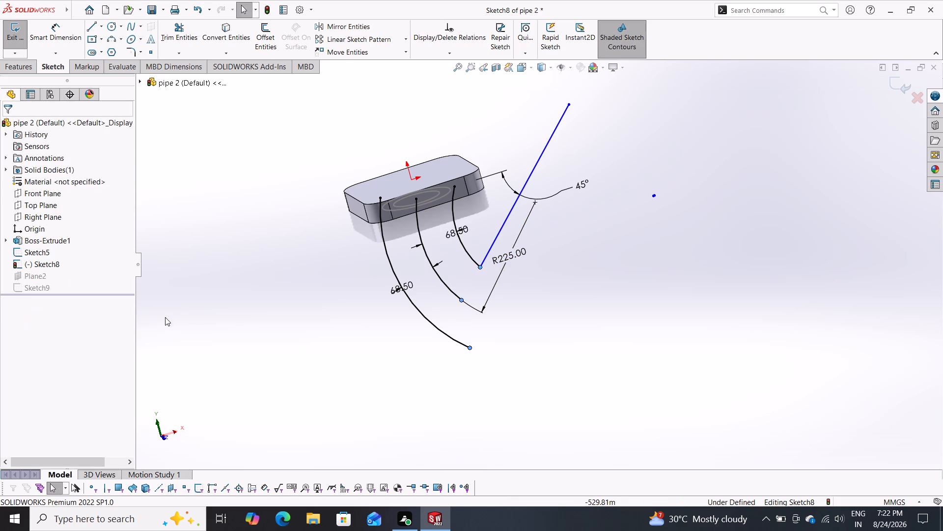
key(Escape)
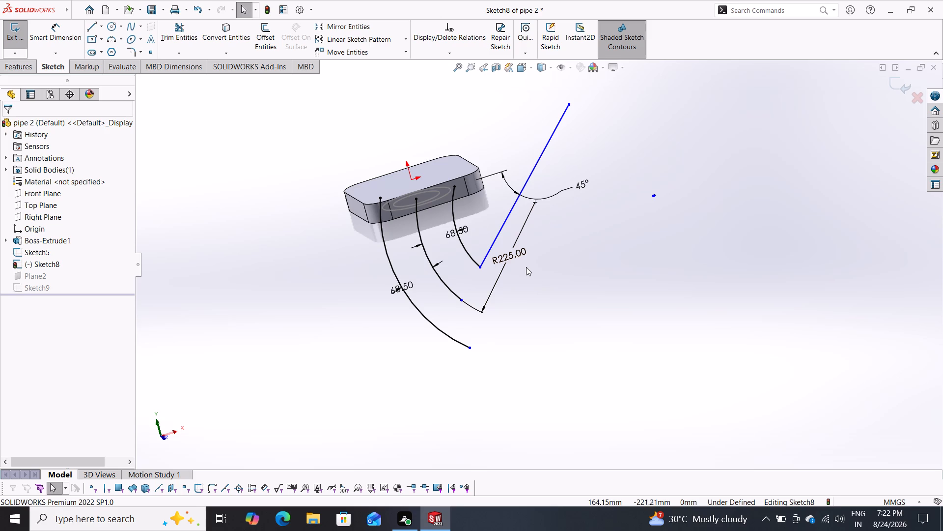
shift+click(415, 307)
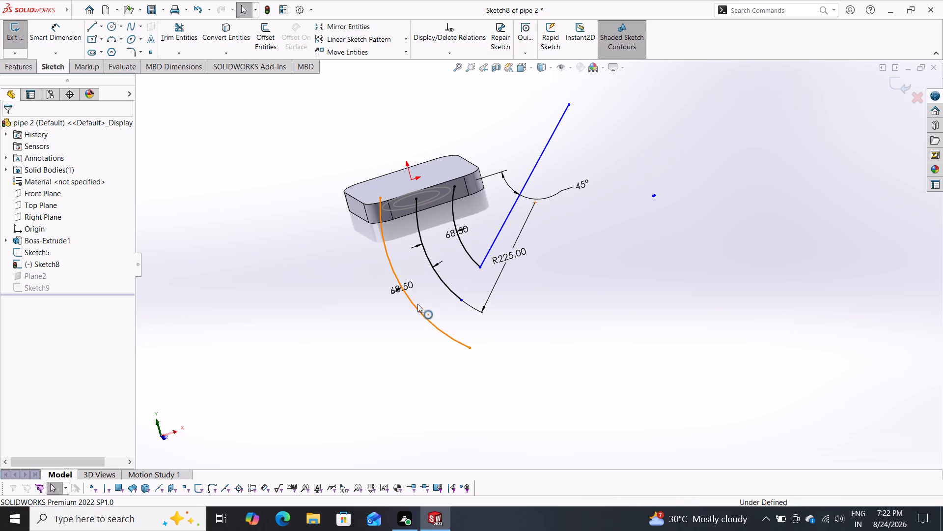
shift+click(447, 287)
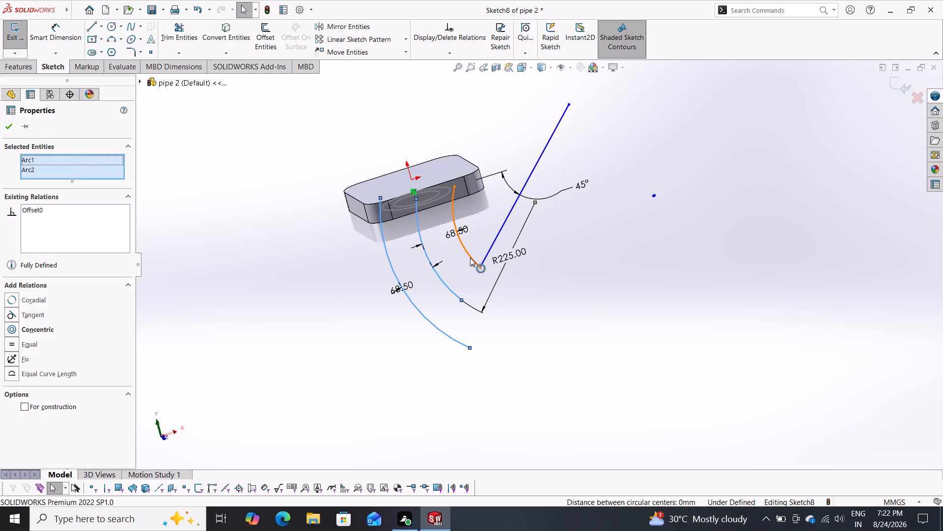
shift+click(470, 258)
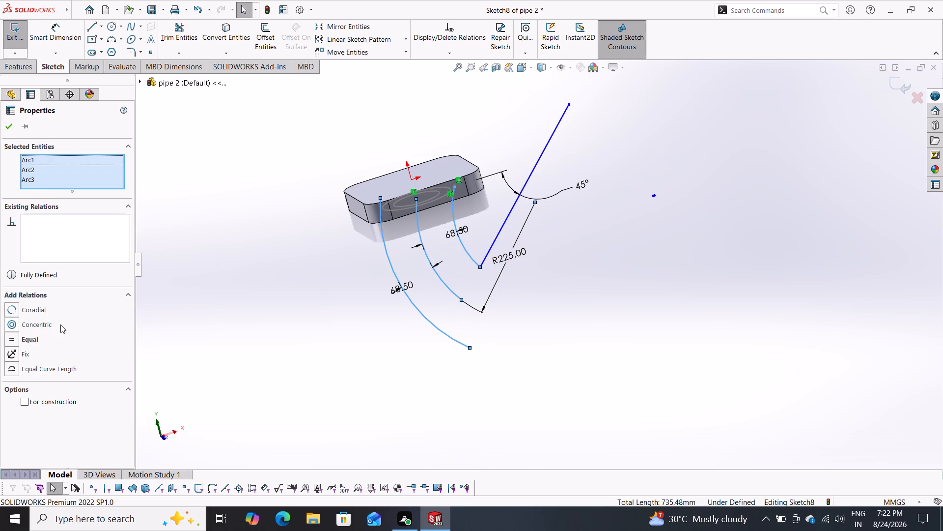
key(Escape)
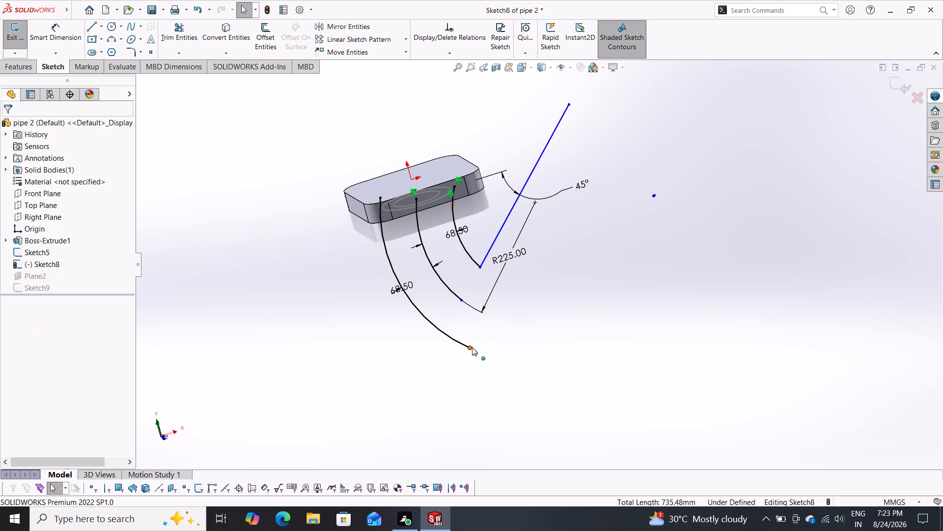
Shorten the outer arc by moving its lower end to about X -22, Y -287 mm.
drag(472, 347, 438, 343)
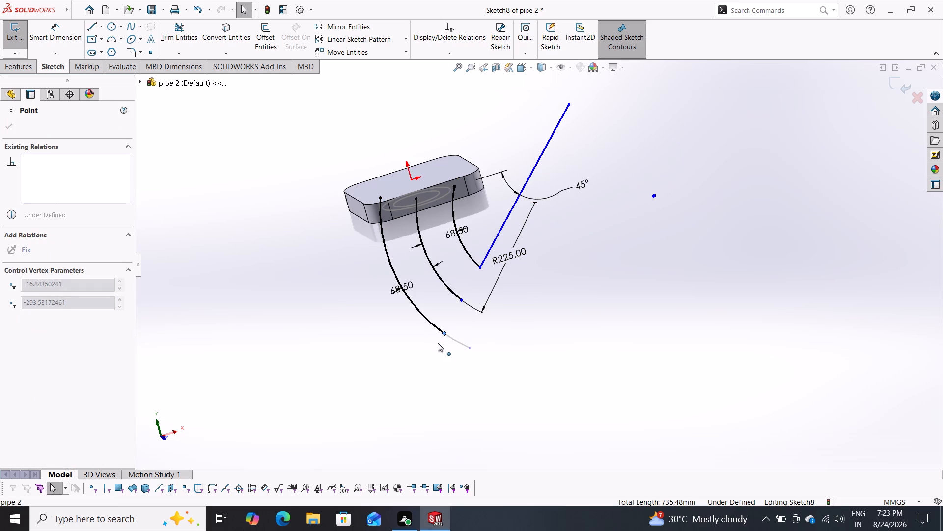
drag(438, 343, 435, 339)
key(Escape)
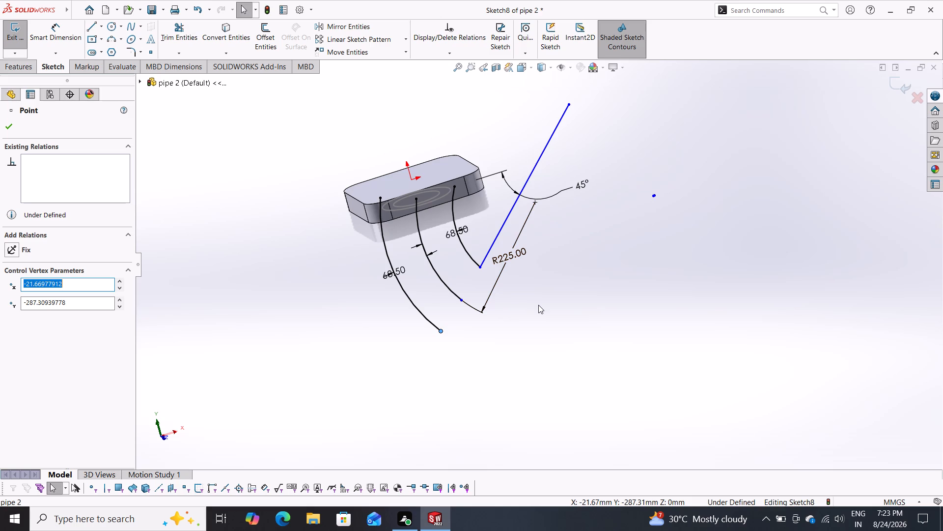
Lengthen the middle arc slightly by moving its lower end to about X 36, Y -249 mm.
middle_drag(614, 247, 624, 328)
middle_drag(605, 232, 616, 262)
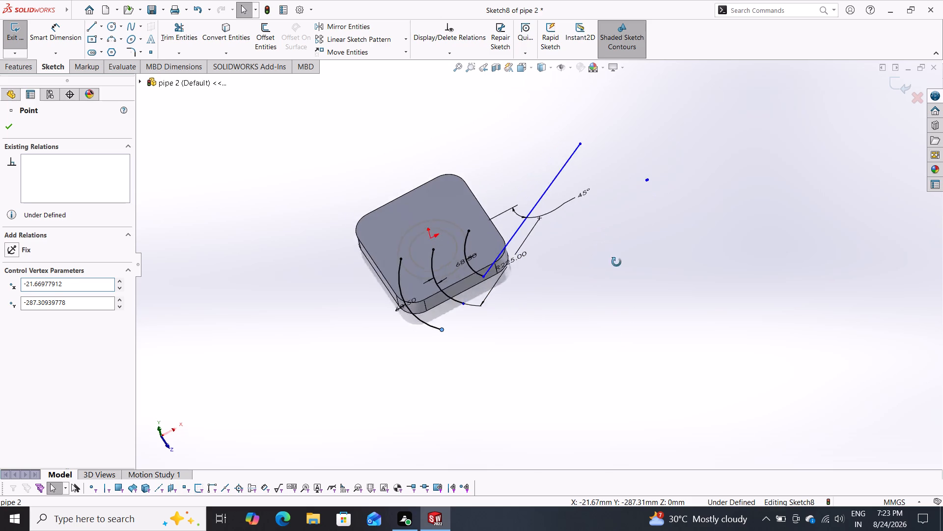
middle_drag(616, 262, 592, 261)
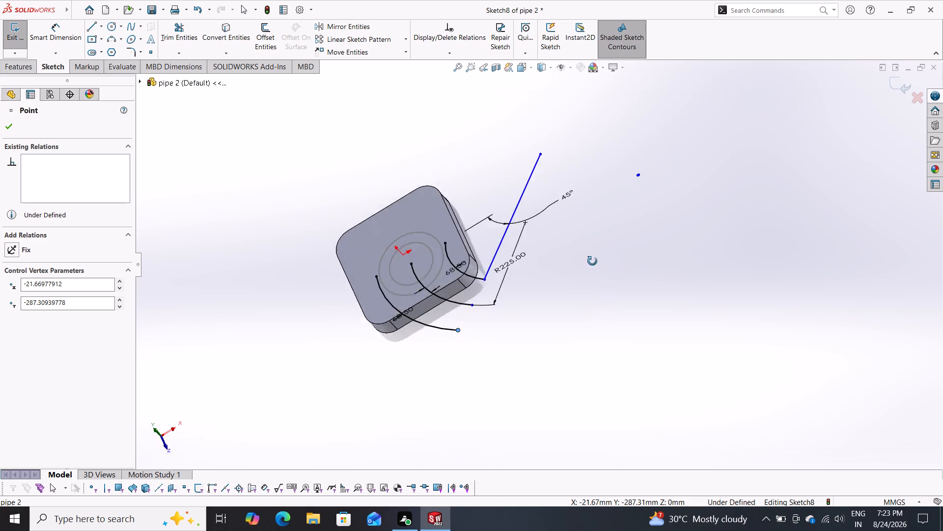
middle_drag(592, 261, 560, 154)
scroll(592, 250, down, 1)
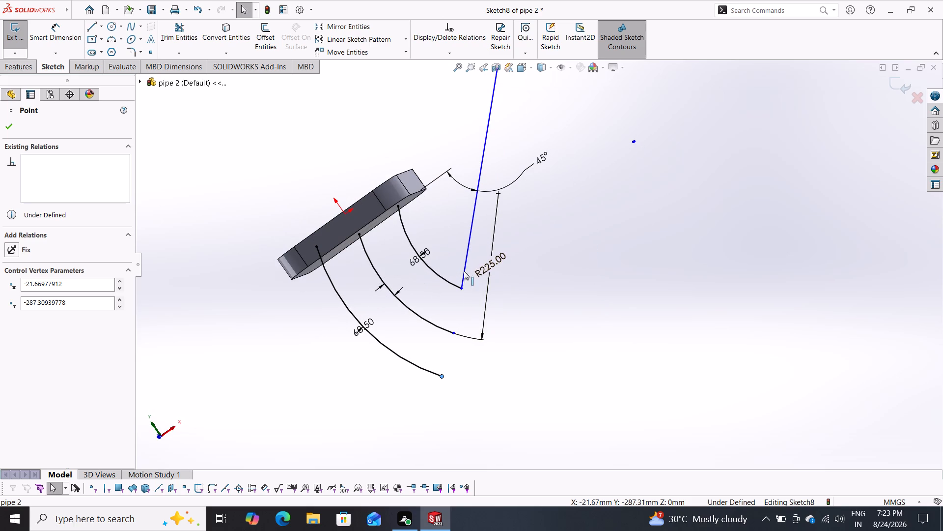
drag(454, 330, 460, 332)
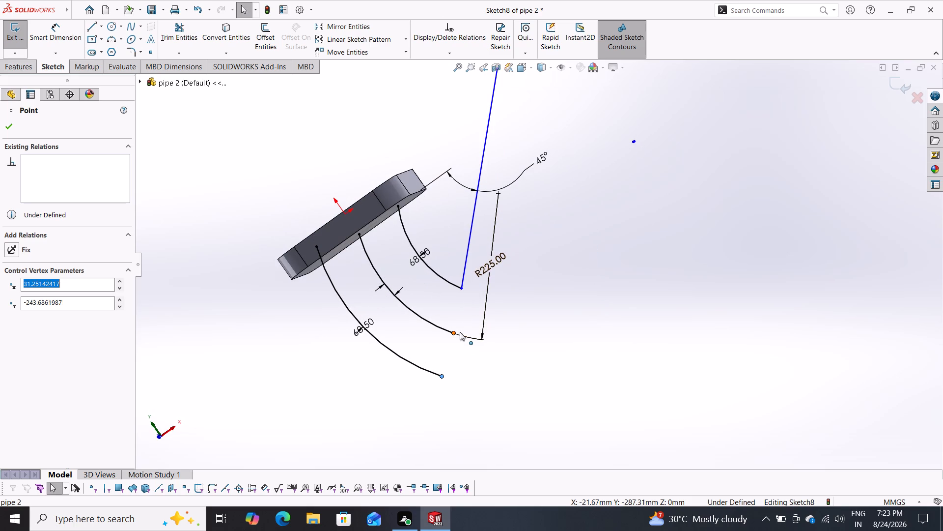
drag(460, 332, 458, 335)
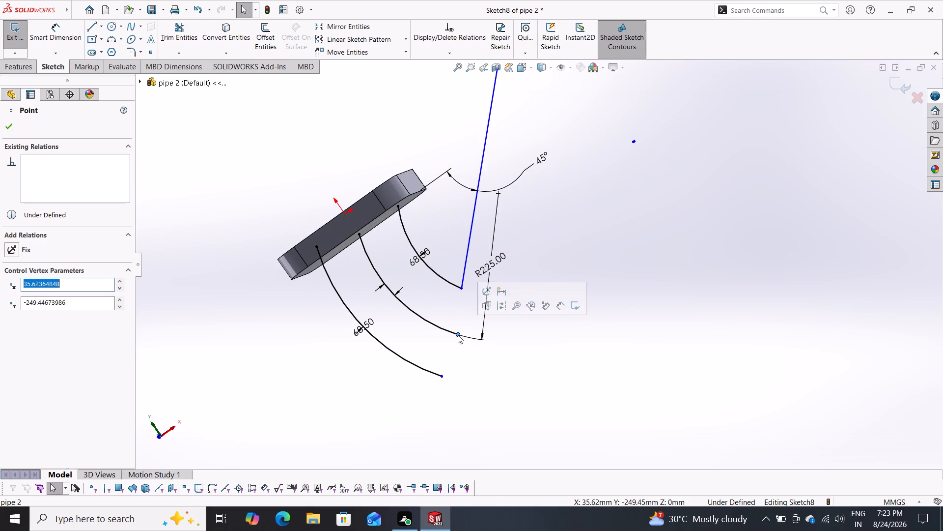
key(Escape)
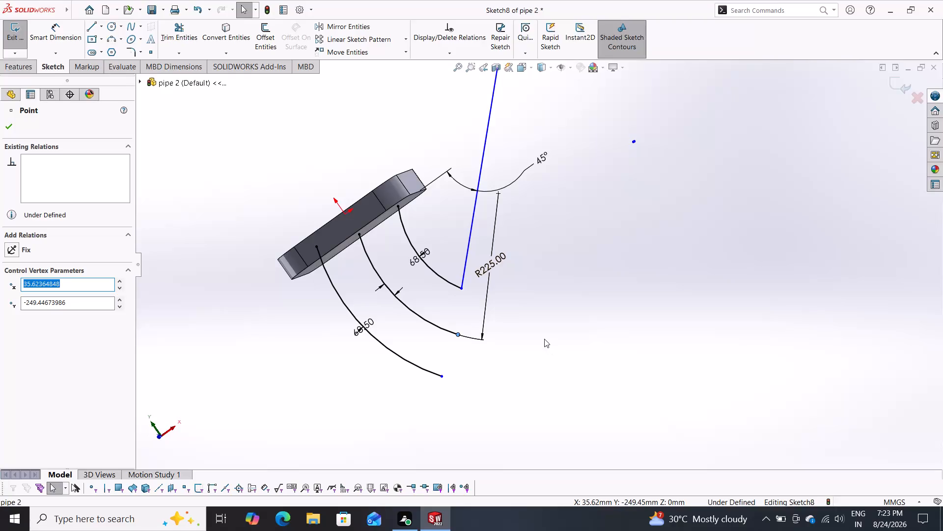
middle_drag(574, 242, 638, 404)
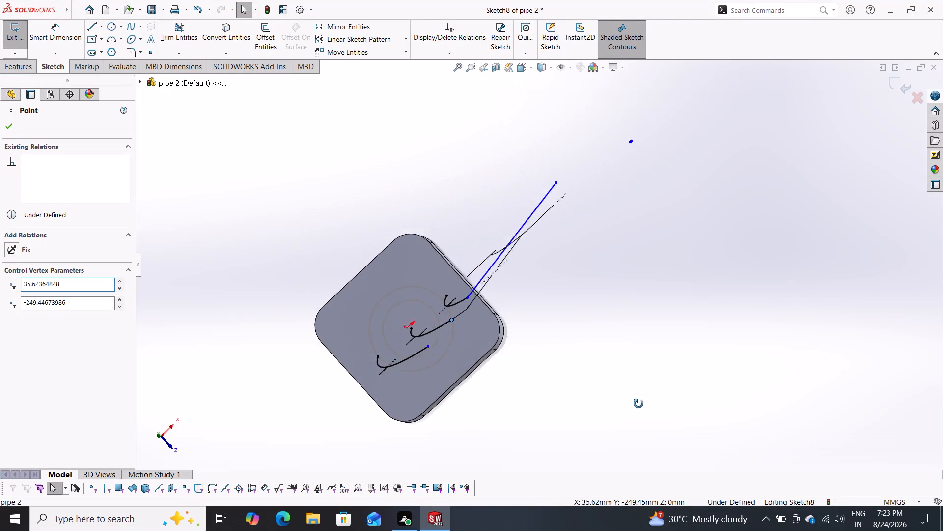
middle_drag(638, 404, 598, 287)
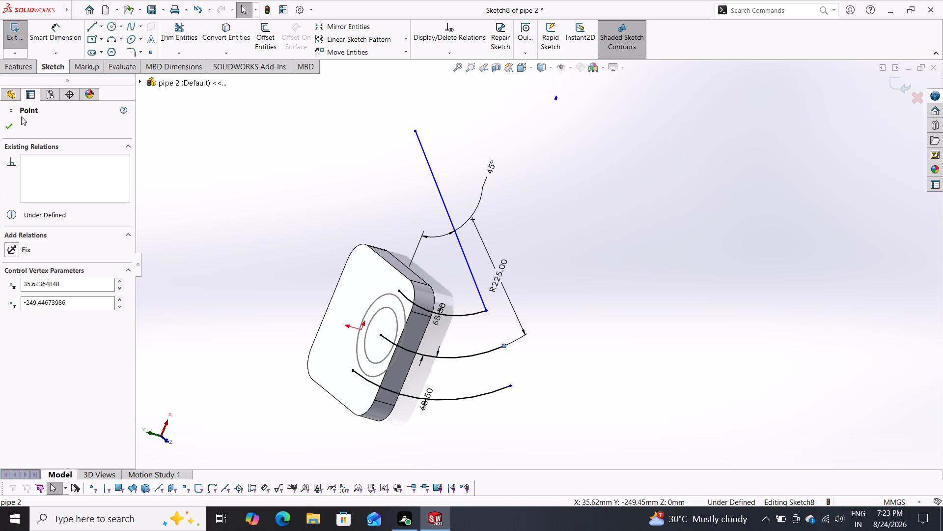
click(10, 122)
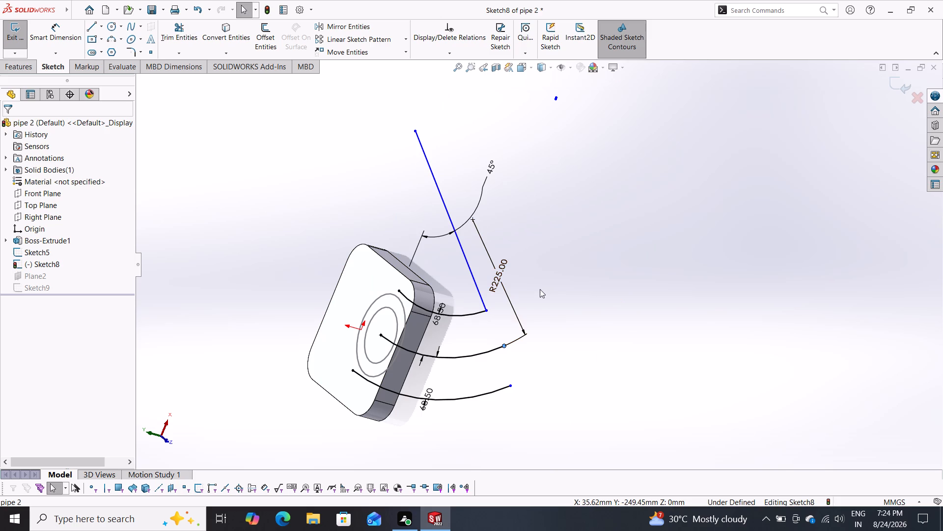
Shorten the middle arc by moving its lower end to about X 25, Y -235 mm.
middle_drag(542, 258, 633, 262)
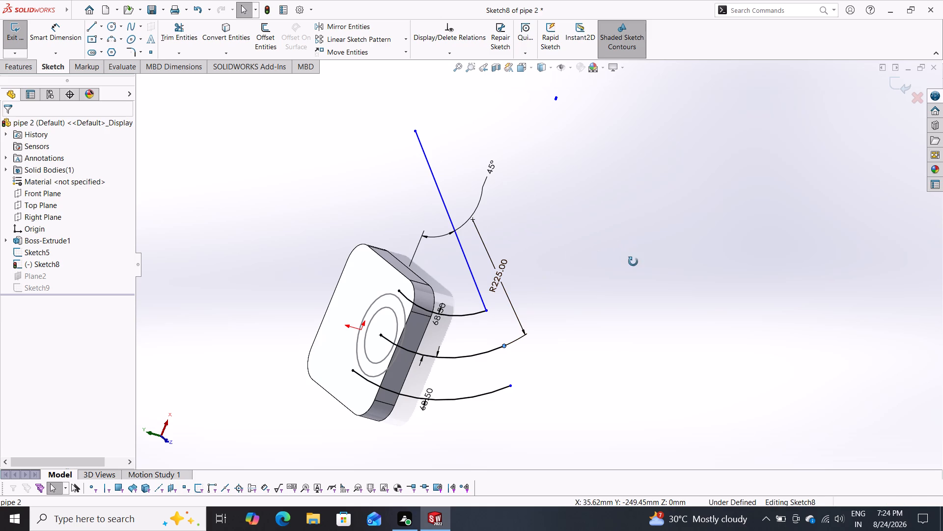
middle_drag(633, 262, 510, 191)
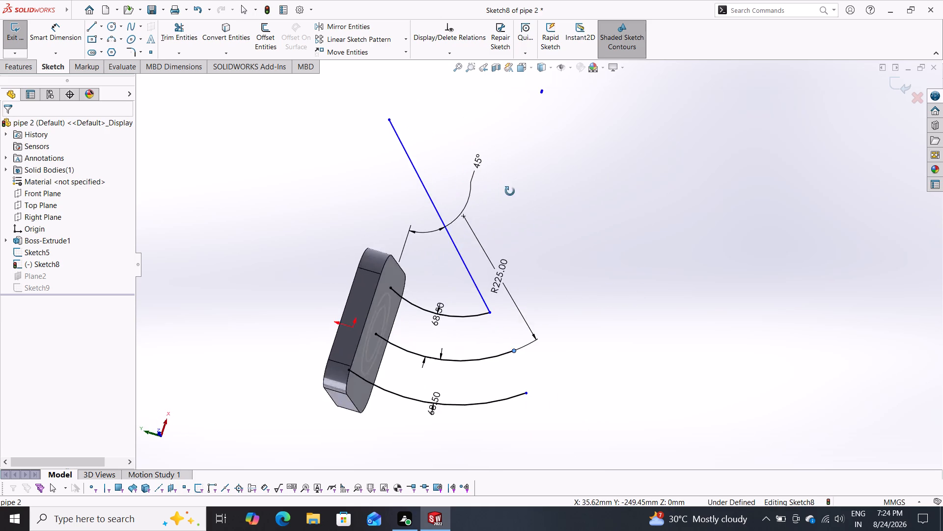
middle_drag(510, 191, 526, 204)
scroll(524, 199, down, 1)
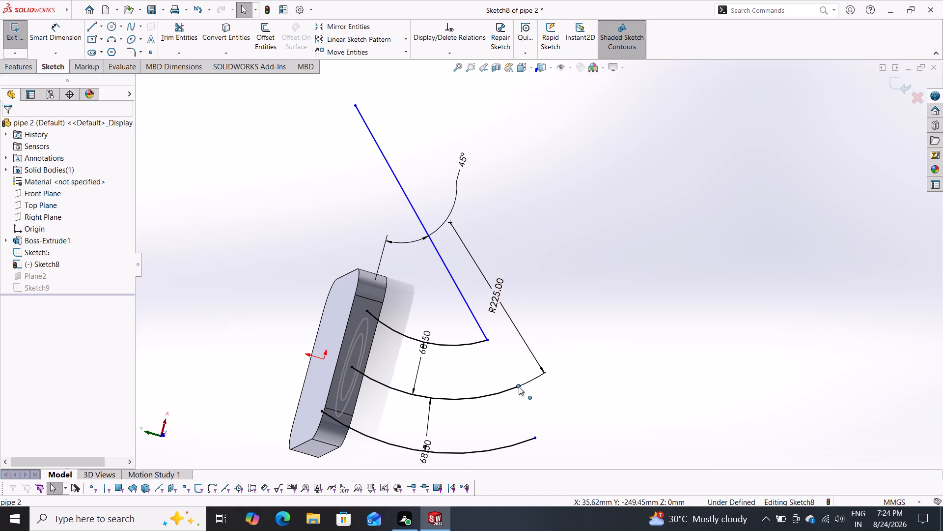
drag(519, 386, 502, 398)
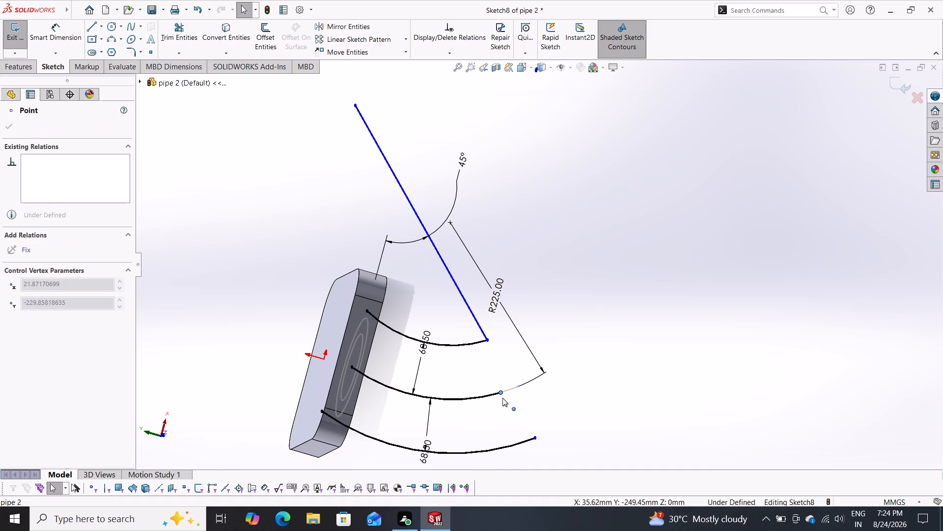
drag(502, 398, 507, 396)
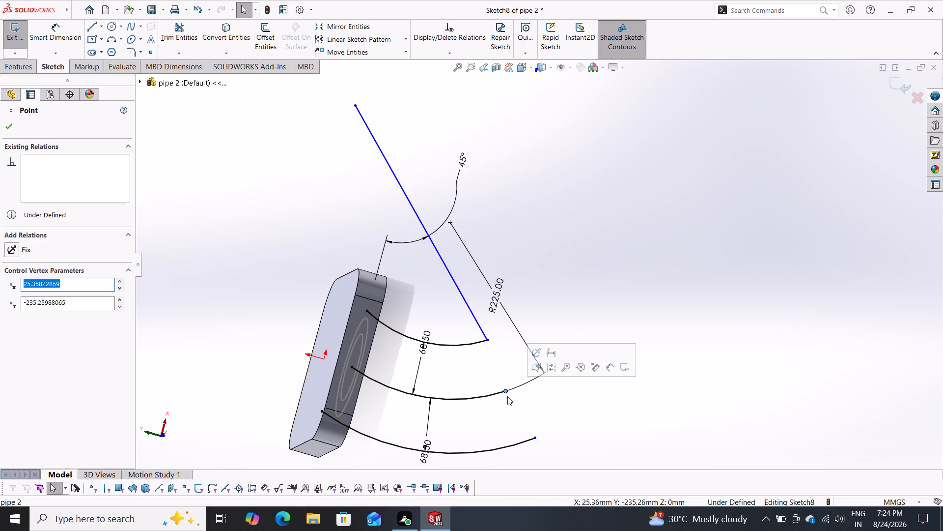
key(Escape)
middle_drag(593, 302, 546, 318)
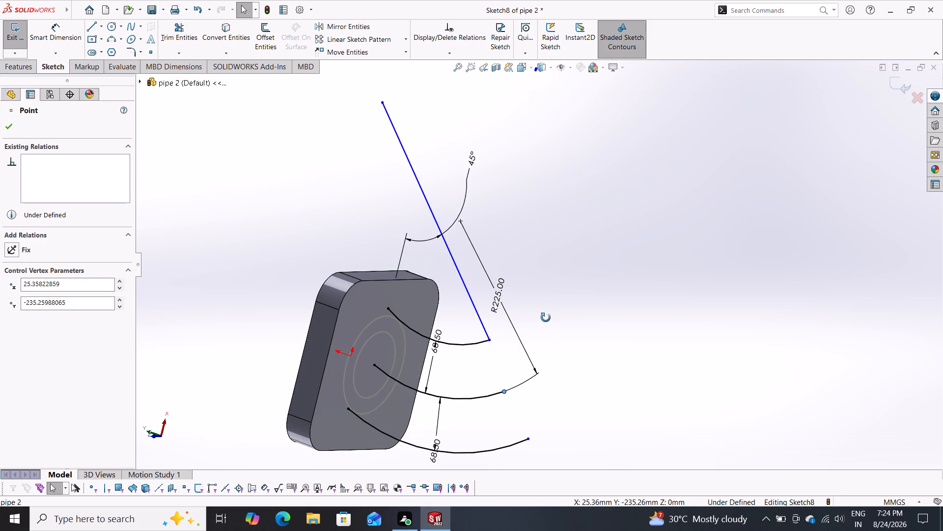
middle_drag(546, 318, 528, 329)
middle_drag(571, 303, 675, 340)
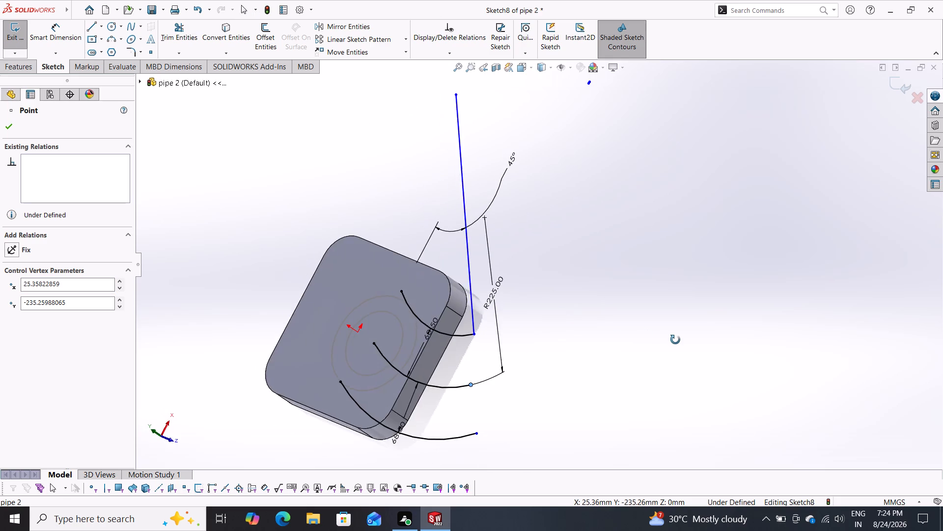
middle_drag(675, 340, 568, 293)
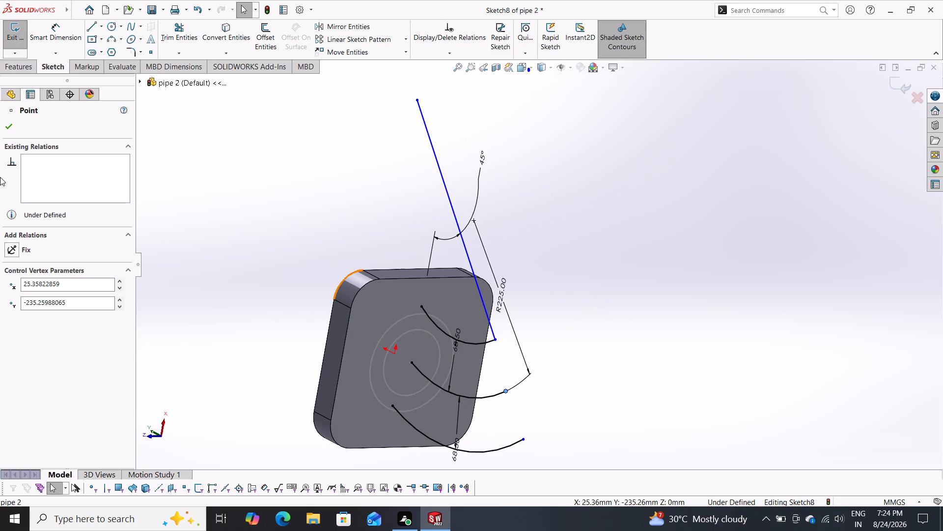
click(9, 128)
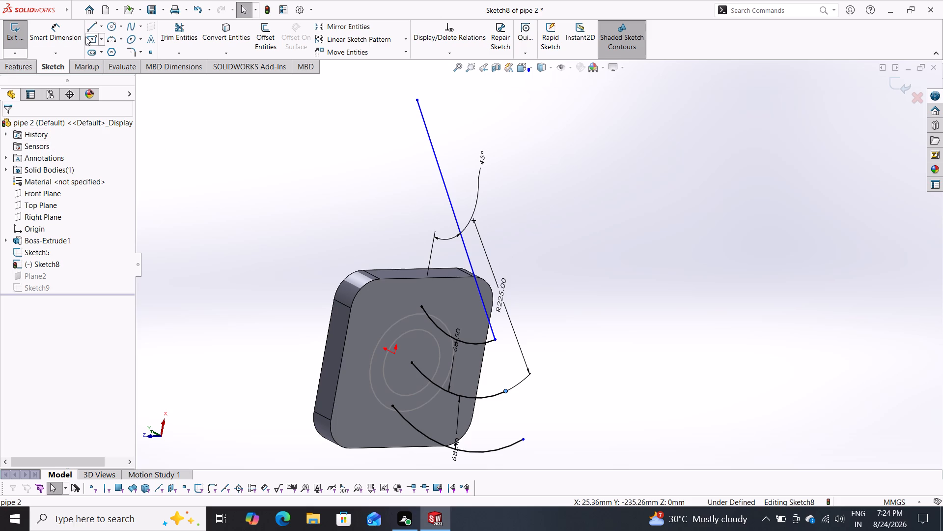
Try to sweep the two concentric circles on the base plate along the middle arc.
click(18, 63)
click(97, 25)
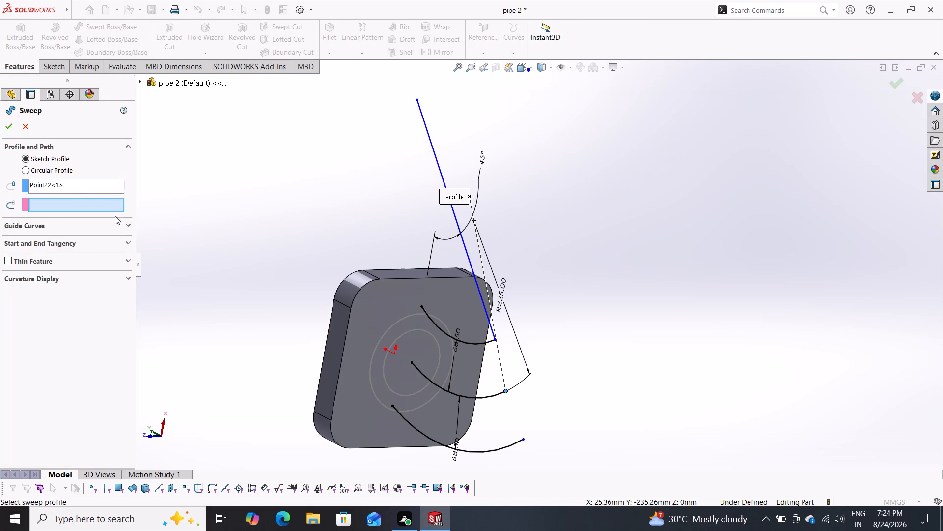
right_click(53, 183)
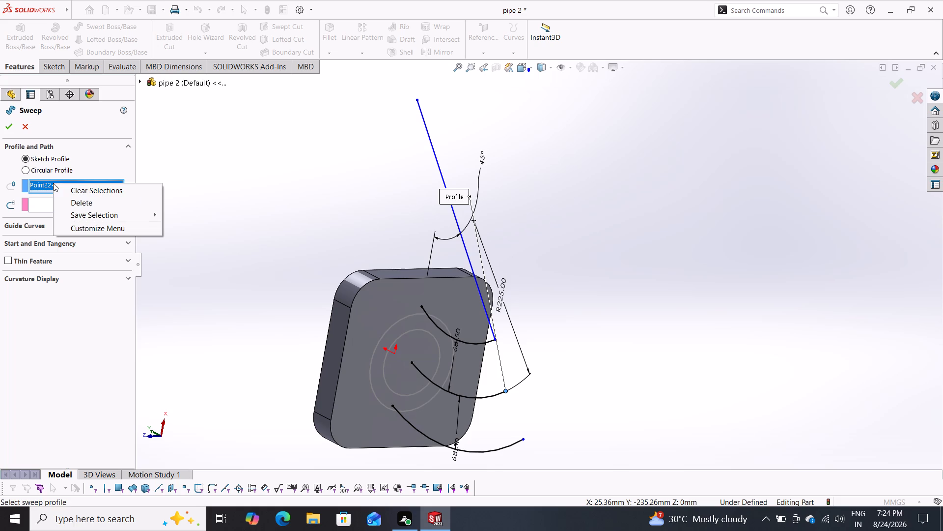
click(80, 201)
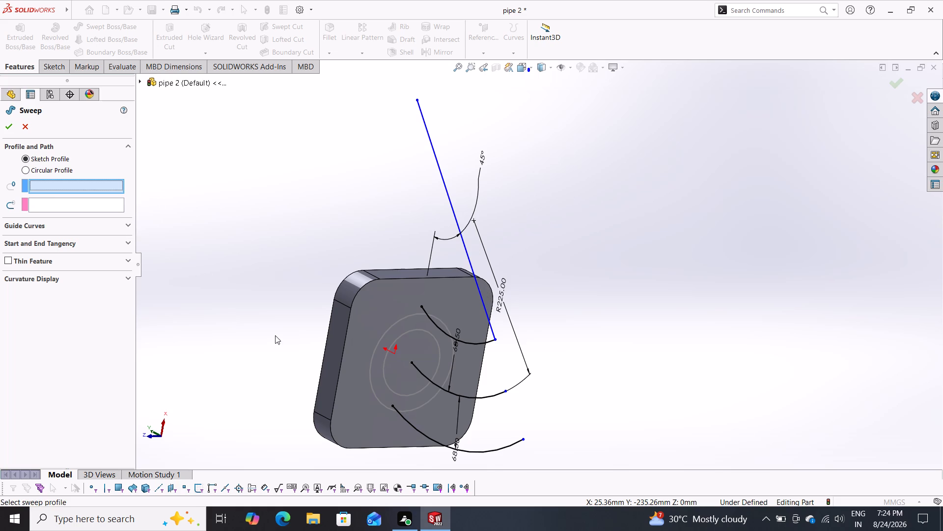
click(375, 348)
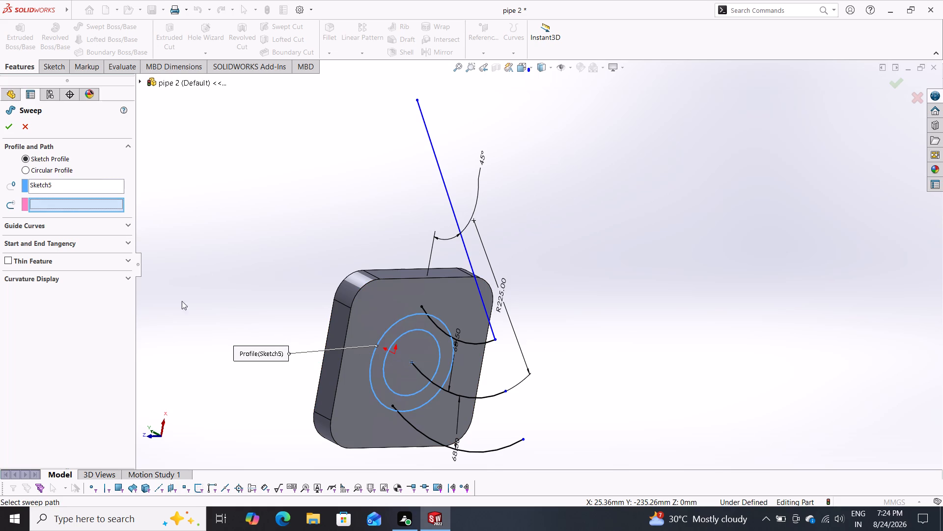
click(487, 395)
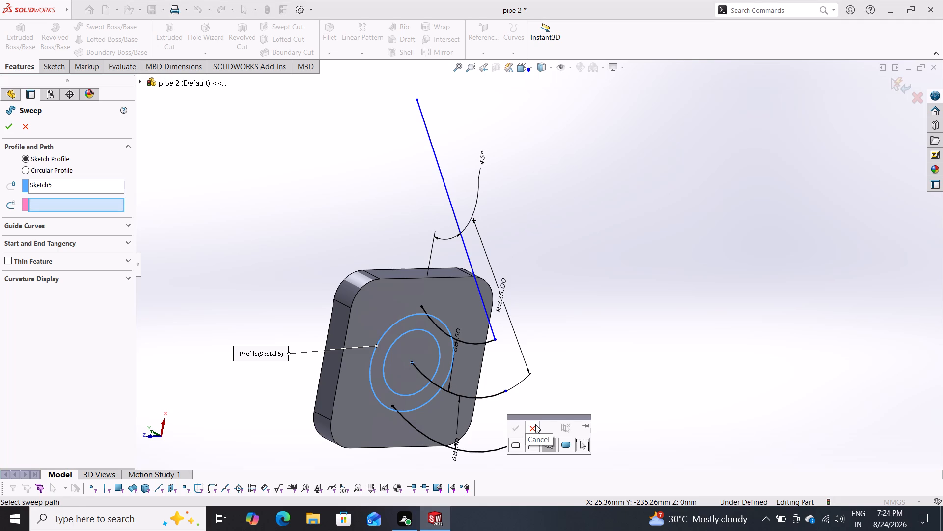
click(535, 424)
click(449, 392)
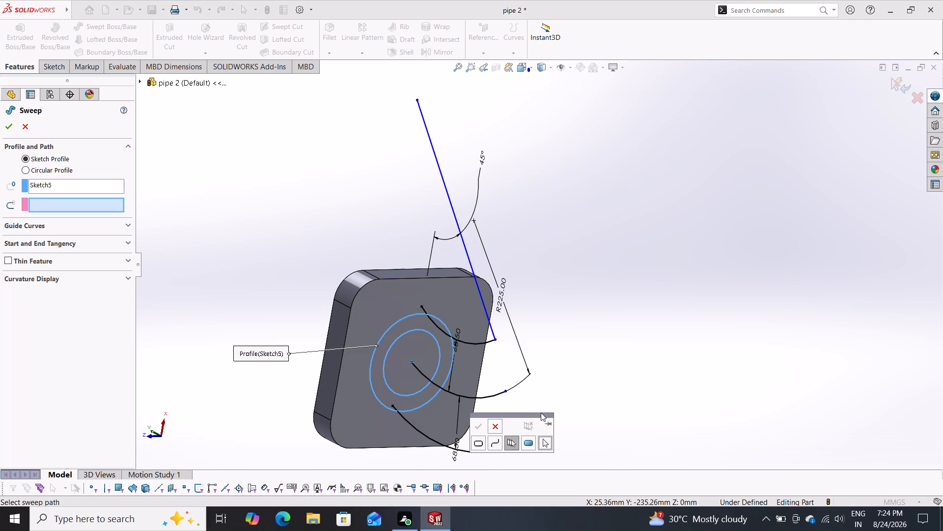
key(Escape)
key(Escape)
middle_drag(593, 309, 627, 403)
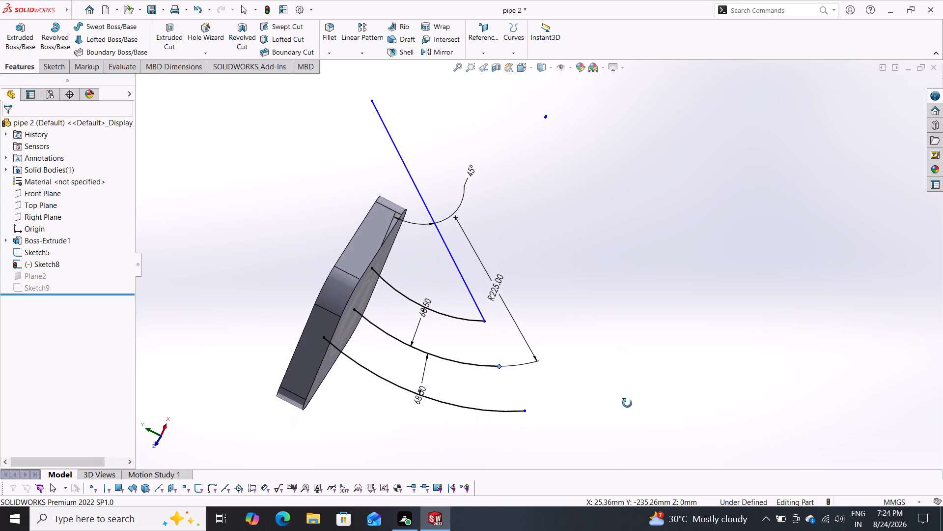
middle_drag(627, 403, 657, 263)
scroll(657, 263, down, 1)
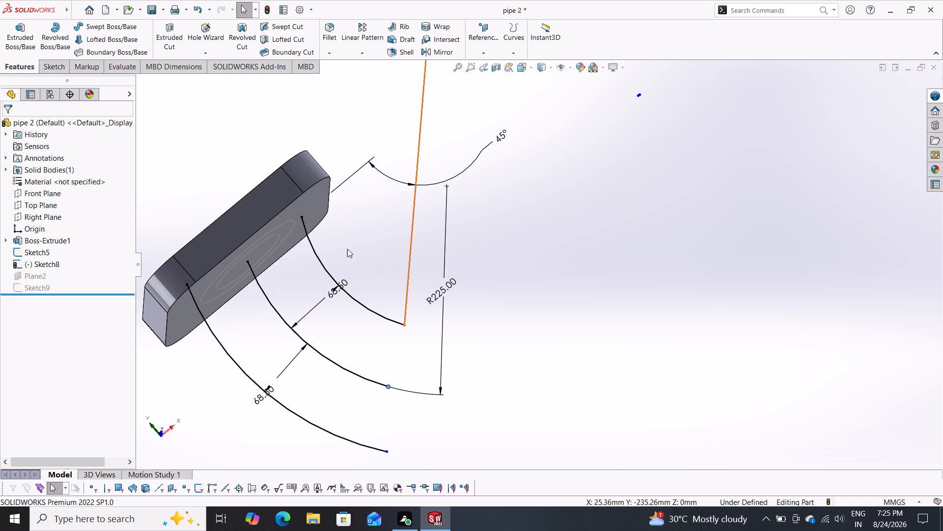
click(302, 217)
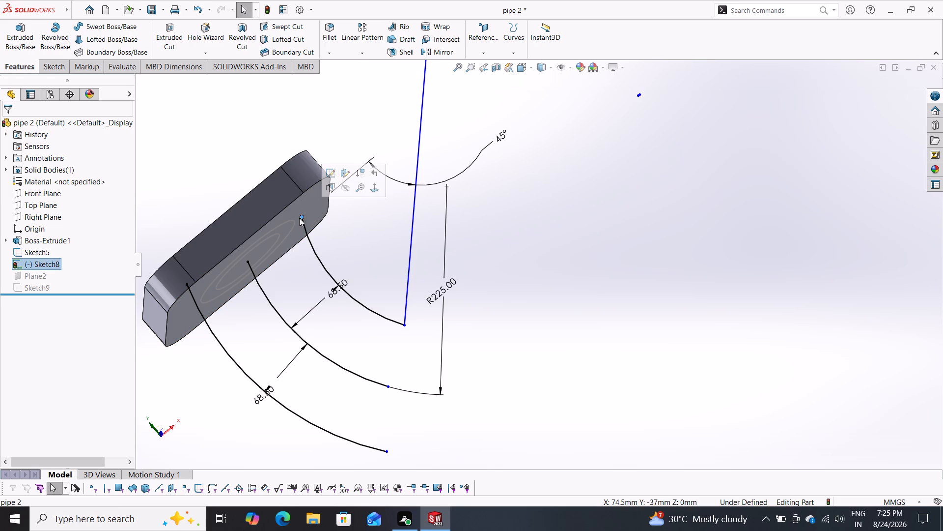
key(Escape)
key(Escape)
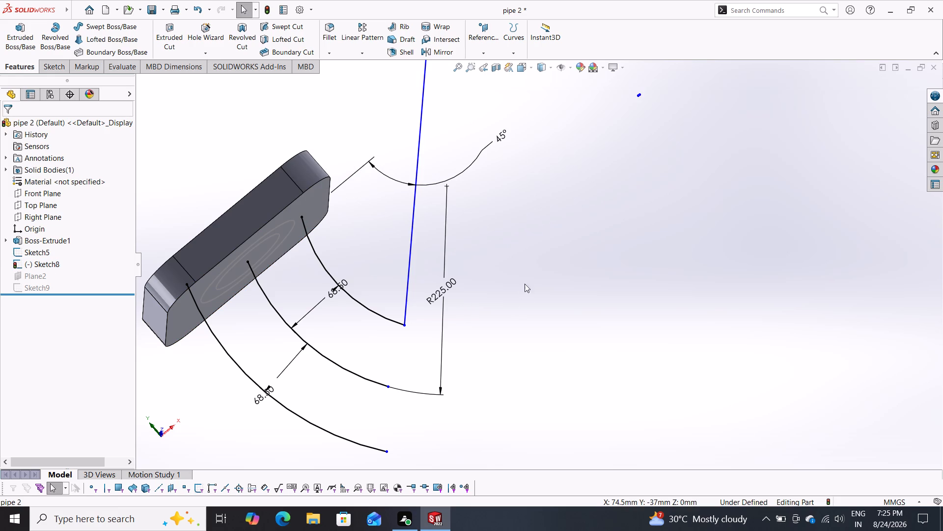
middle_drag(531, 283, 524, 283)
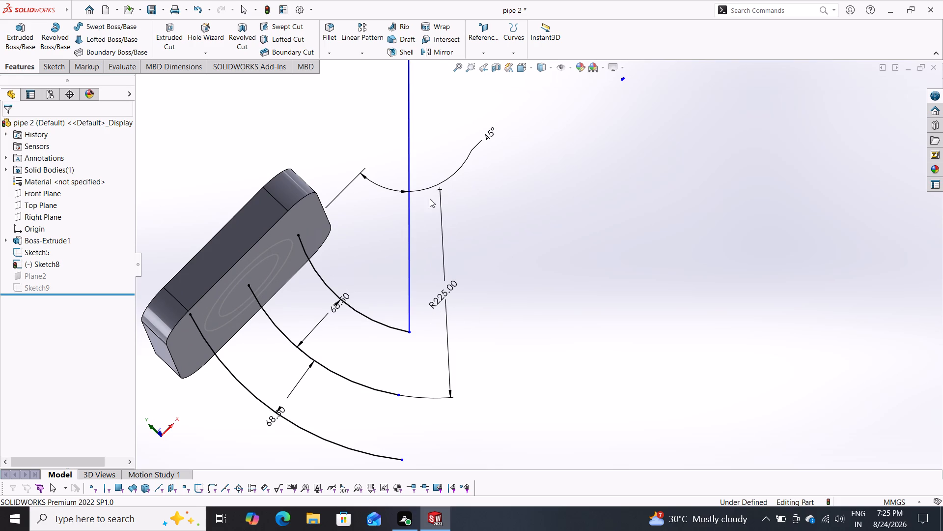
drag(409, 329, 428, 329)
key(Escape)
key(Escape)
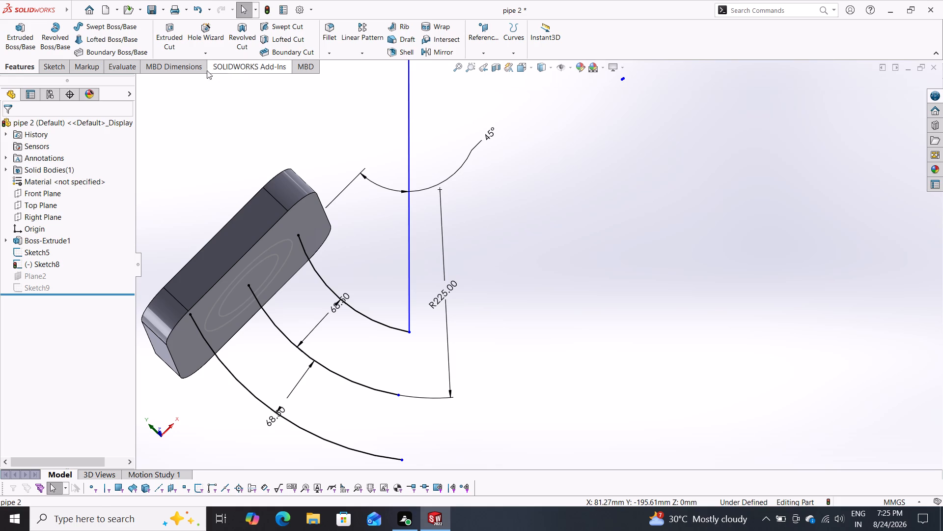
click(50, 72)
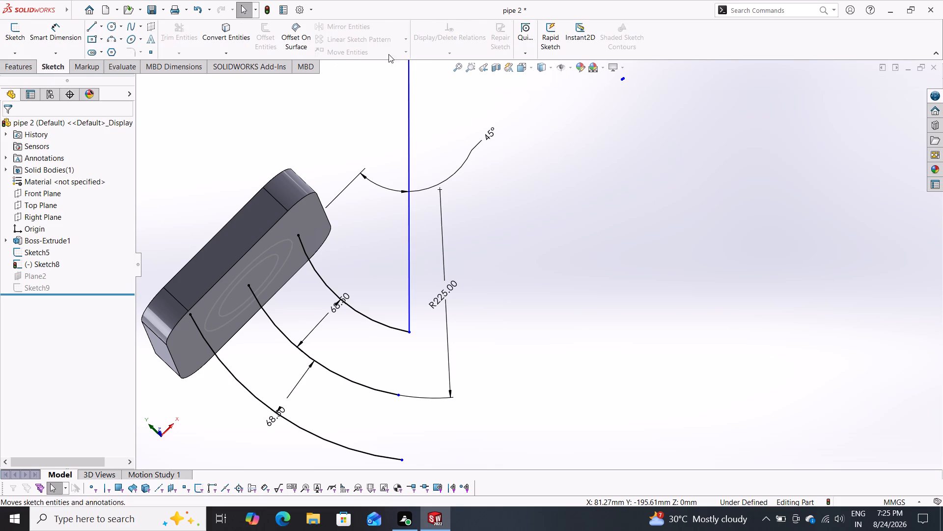
Create a reference plane parallel to the Right Plane through the lower endpoint of the middle arc.
click(20, 67)
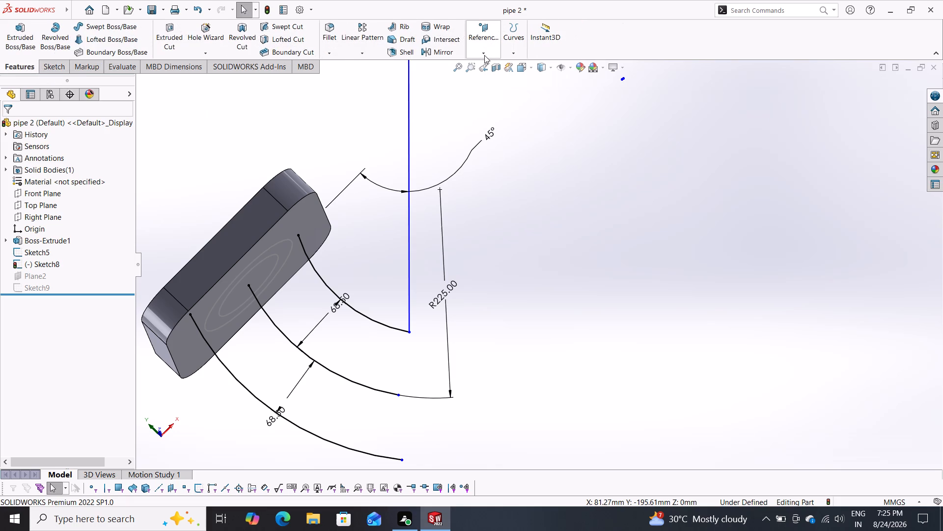
click(484, 55)
click(484, 64)
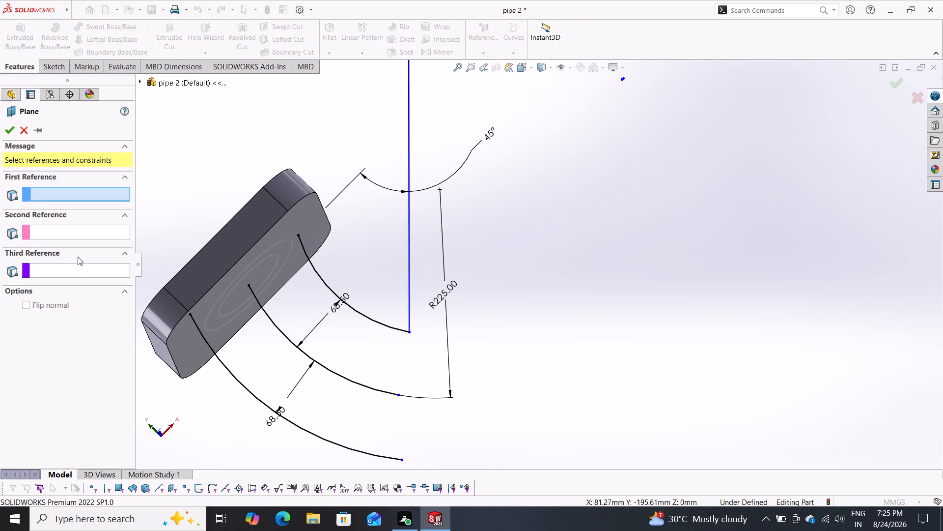
click(138, 81)
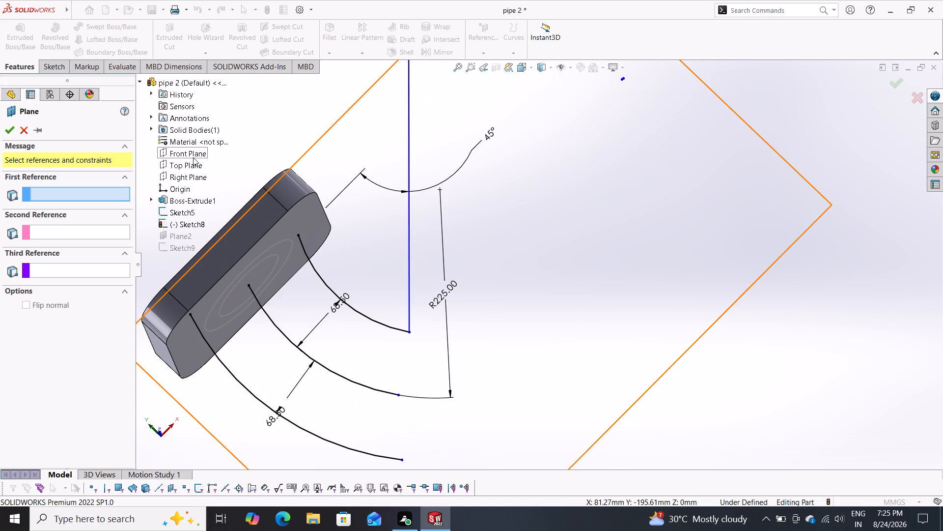
middle_drag(570, 228, 571, 334)
scroll(571, 229, down, 1)
right_drag(574, 304, 571, 334)
middle_drag(571, 334, 571, 340)
scroll(522, 323, down, 3)
scroll(504, 327, up, 7)
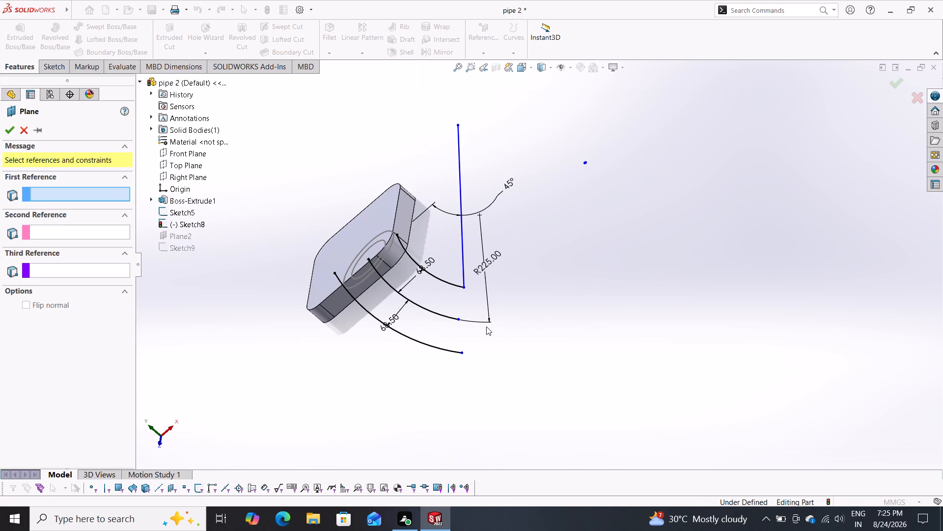
click(189, 173)
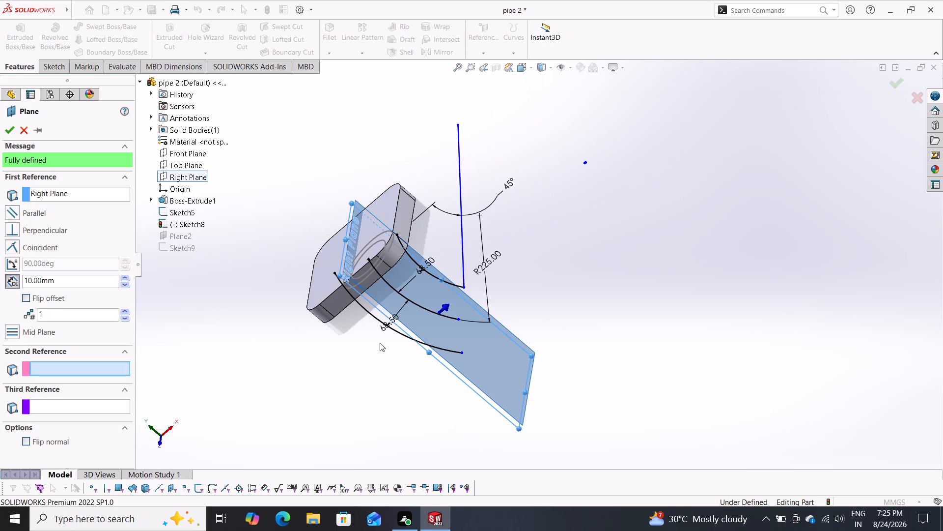
middle_drag(593, 348, 555, 385)
scroll(552, 348, down, 3)
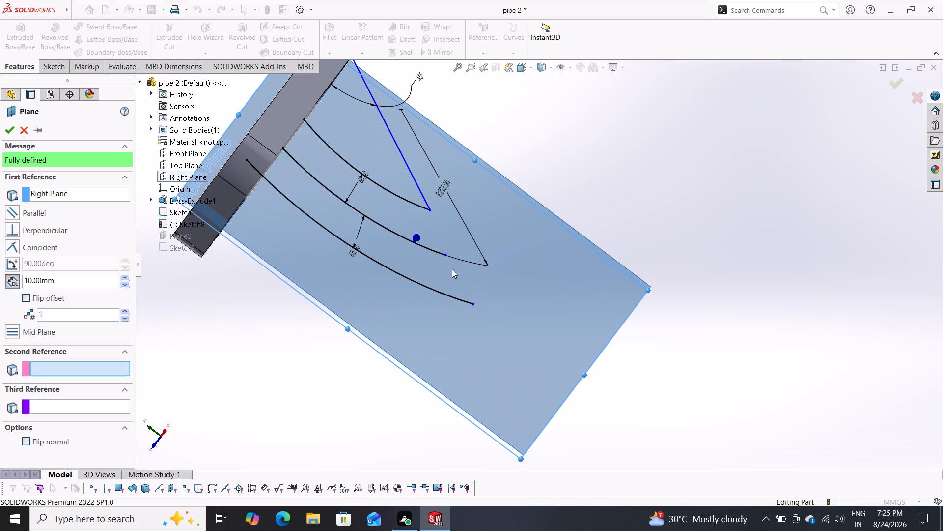
click(447, 256)
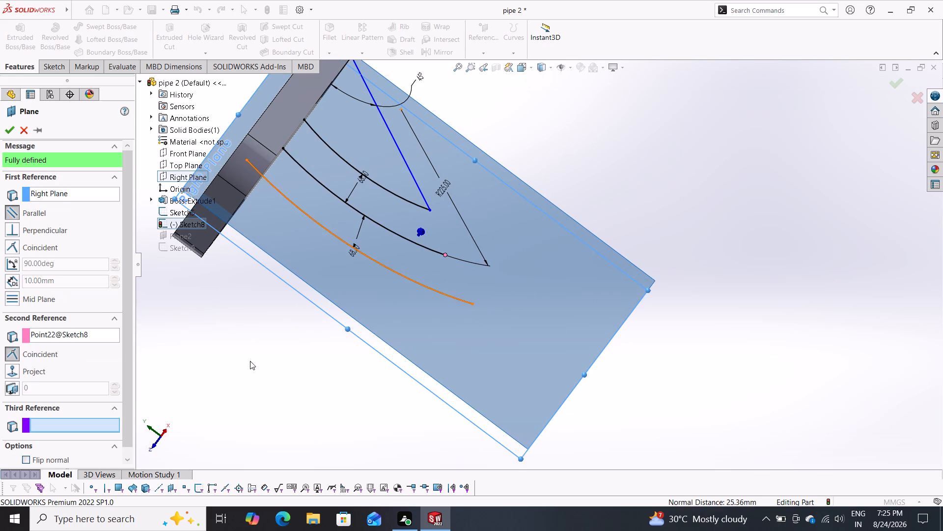
click(8, 134)
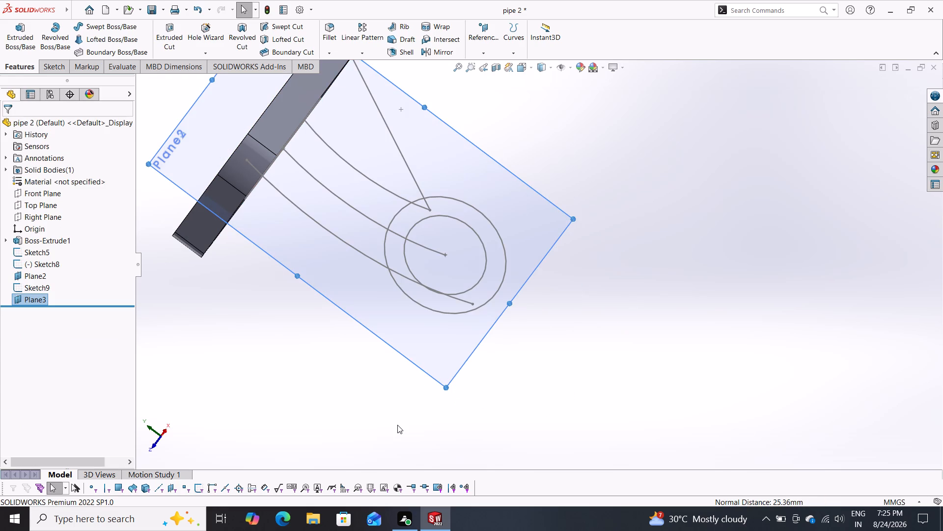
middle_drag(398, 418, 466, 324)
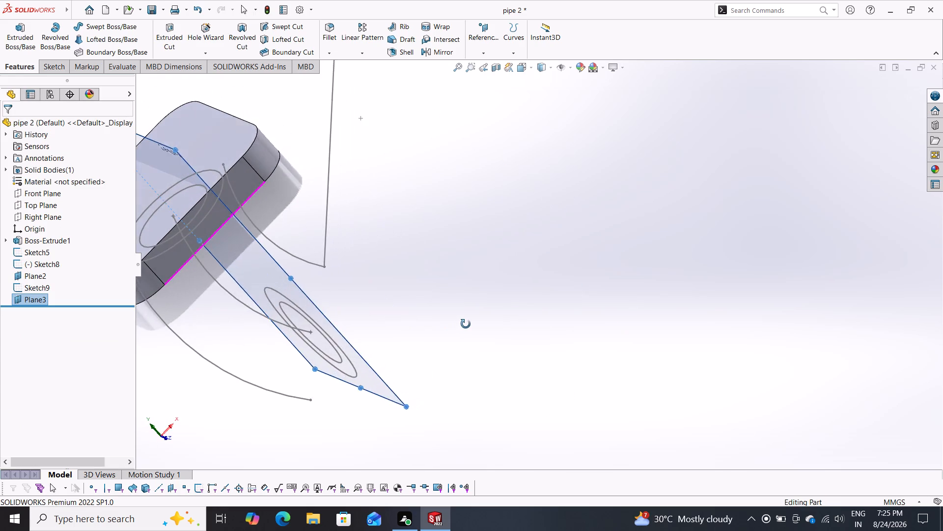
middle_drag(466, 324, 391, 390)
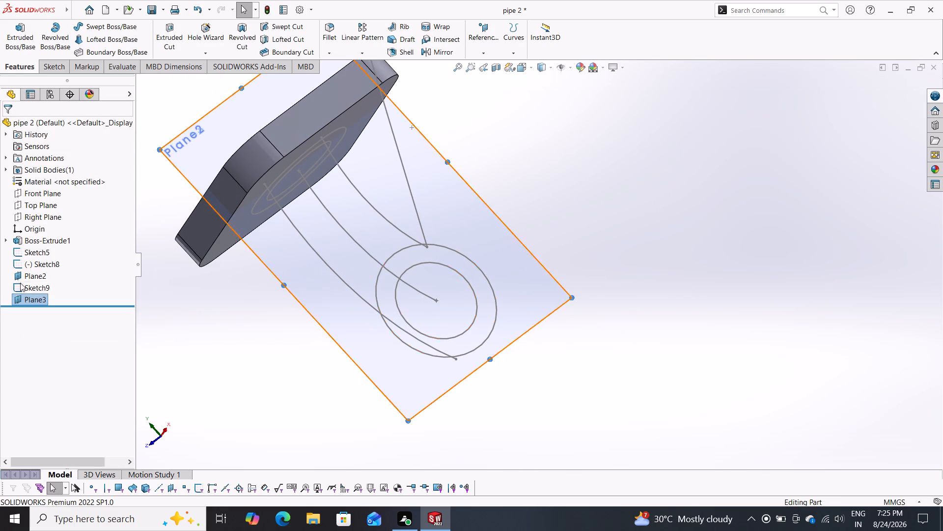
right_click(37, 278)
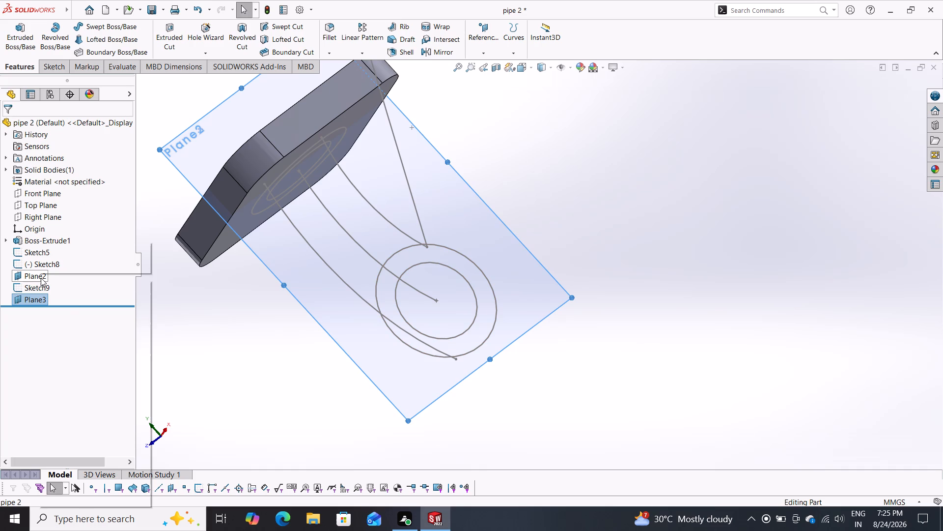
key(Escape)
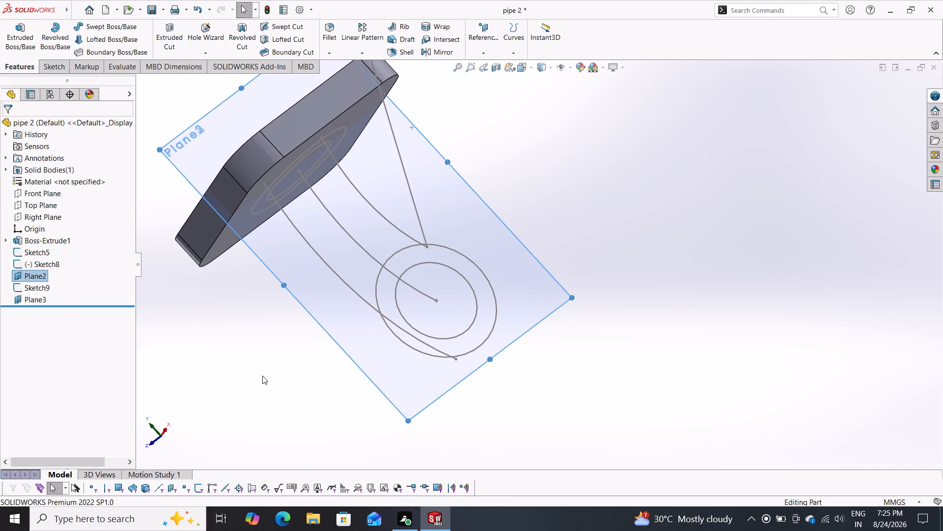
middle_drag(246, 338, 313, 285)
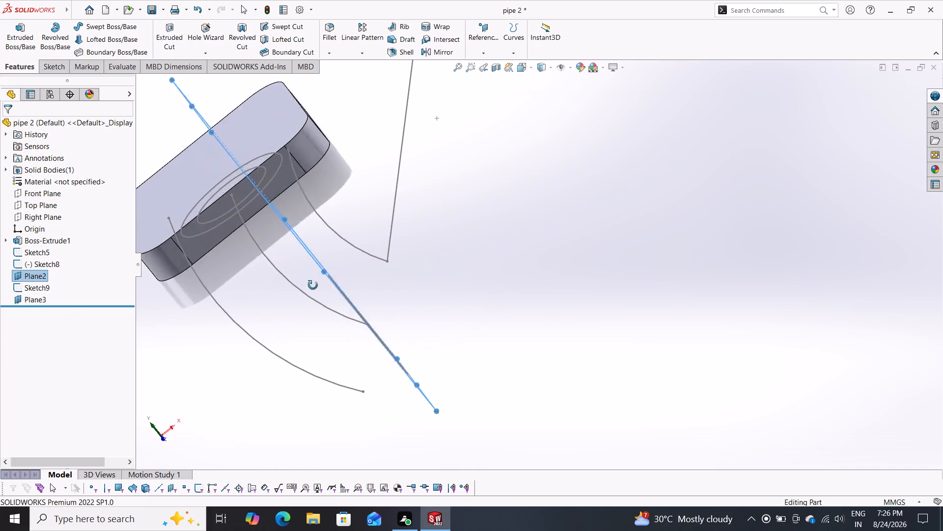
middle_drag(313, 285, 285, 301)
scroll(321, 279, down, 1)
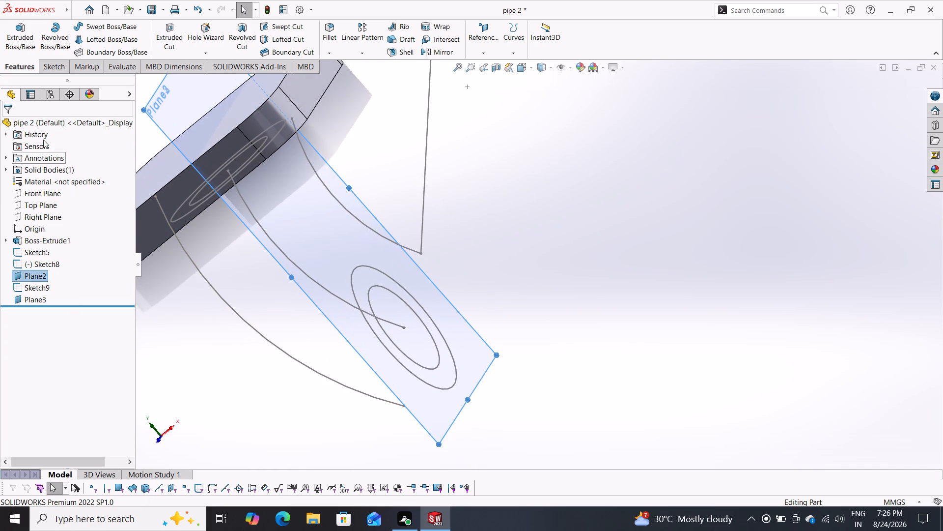
Sweep the two concentric circles at the middle arc's lower end along the middle arc up to the base plate.
click(25, 66)
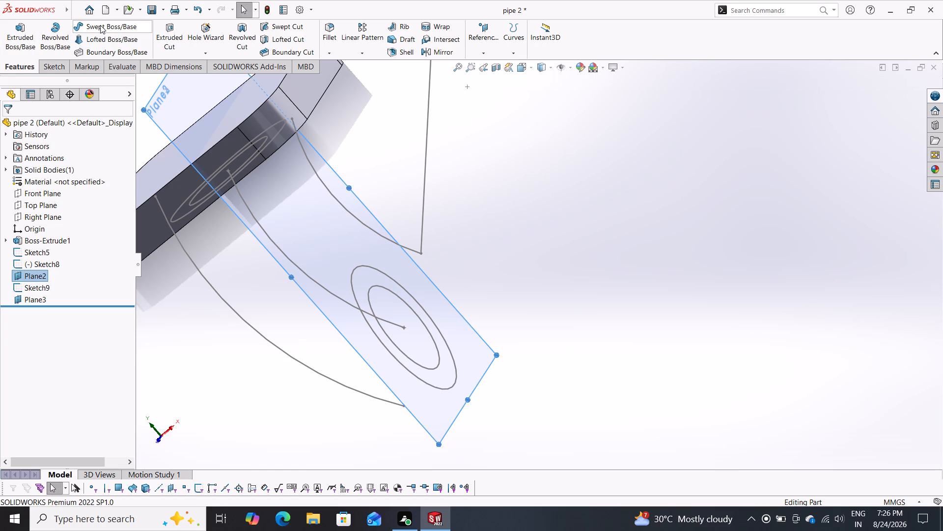
click(100, 25)
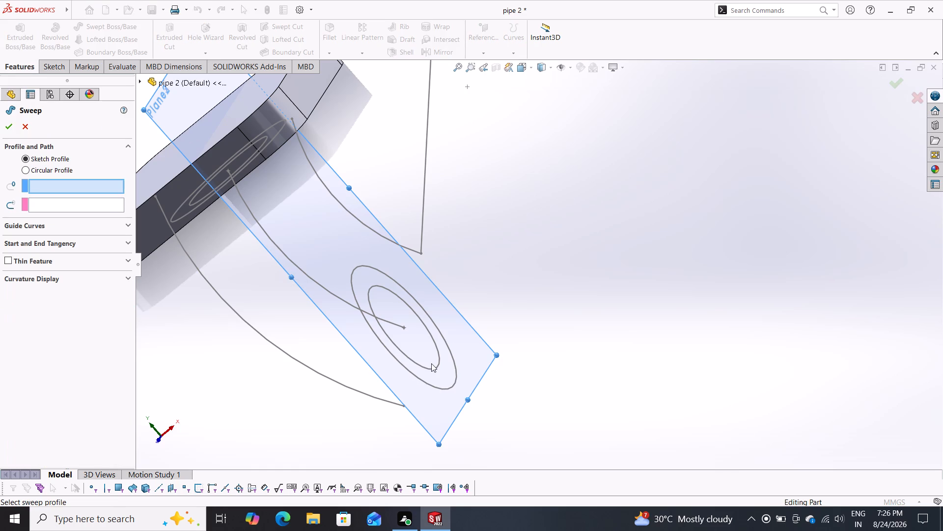
click(429, 385)
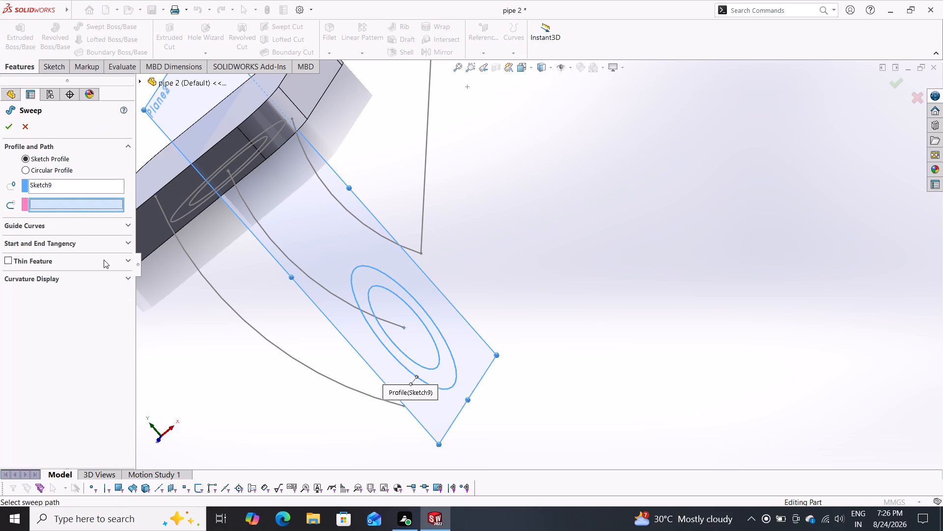
click(283, 251)
click(193, 205)
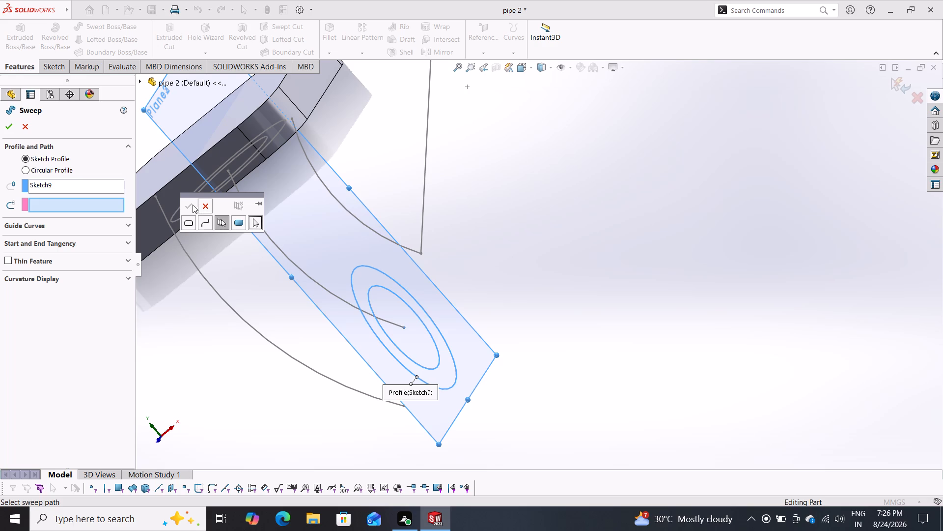
click(223, 223)
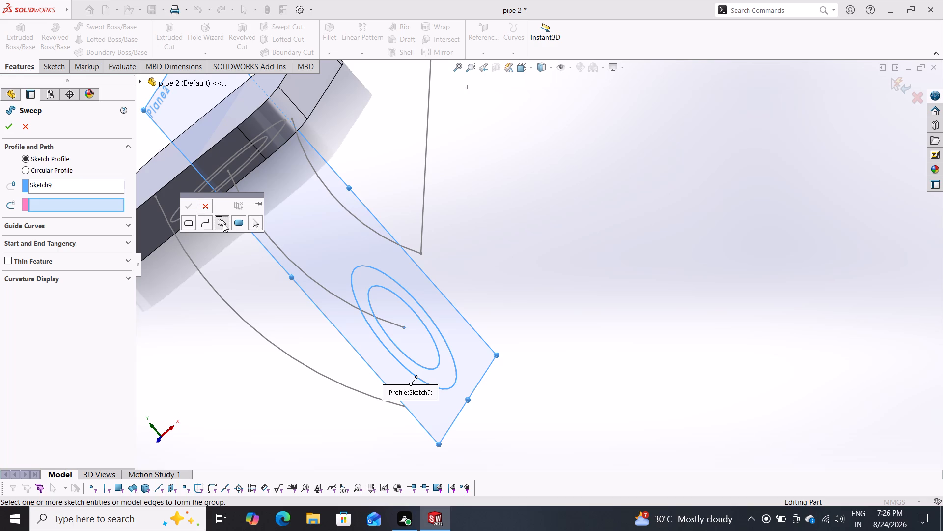
click(203, 206)
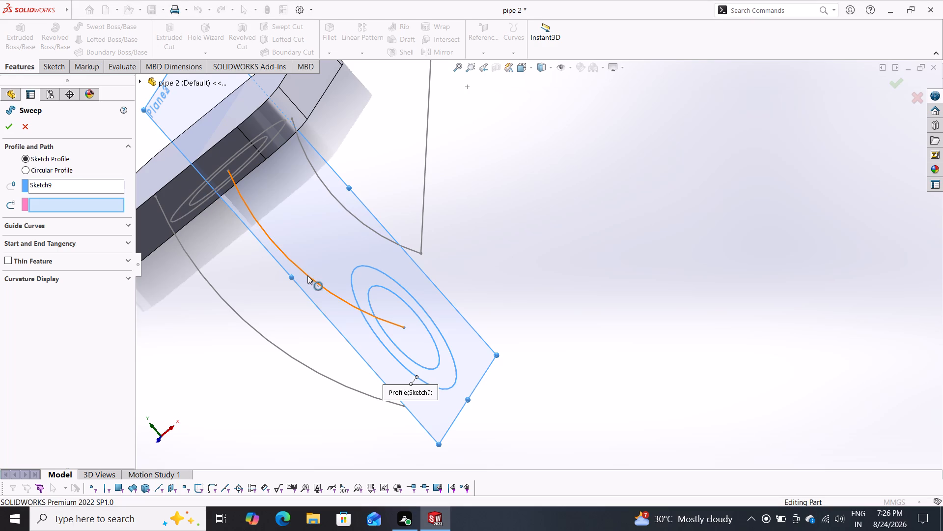
click(307, 275)
click(215, 302)
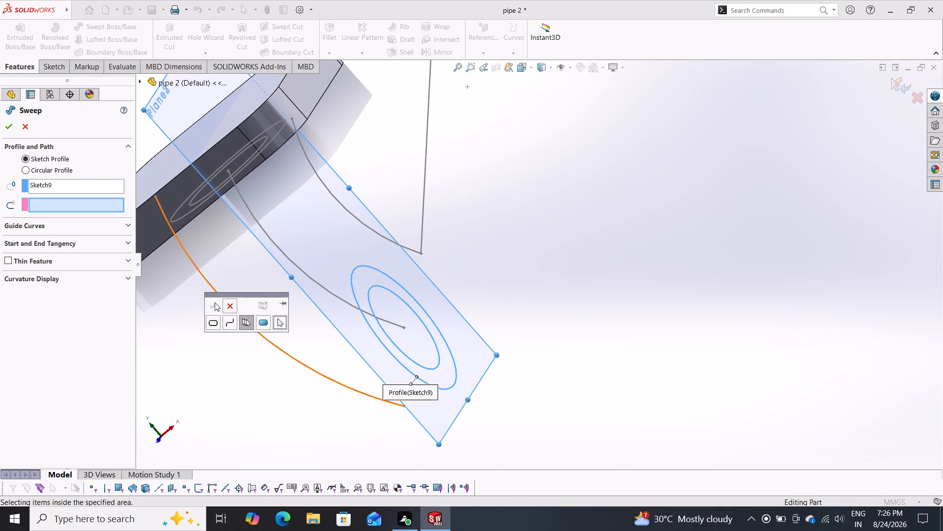
click(231, 303)
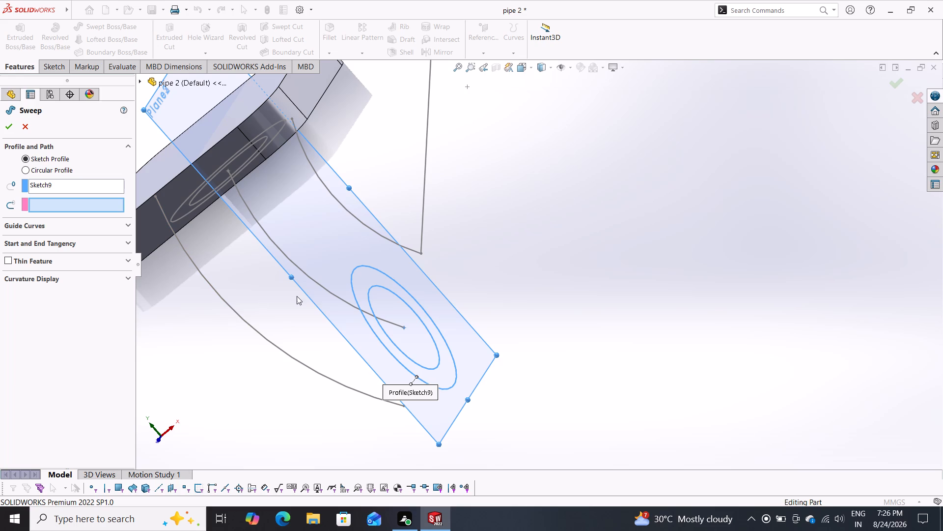
click(329, 290)
click(330, 293)
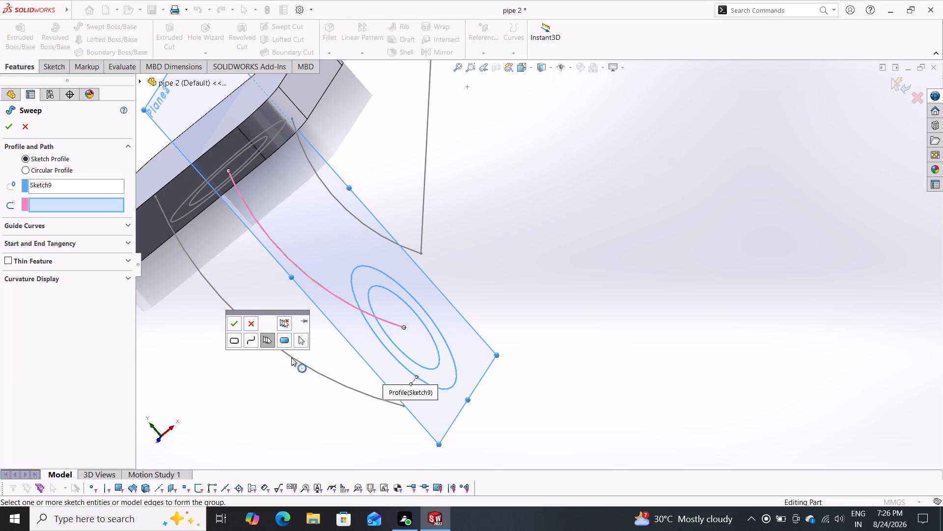
click(254, 324)
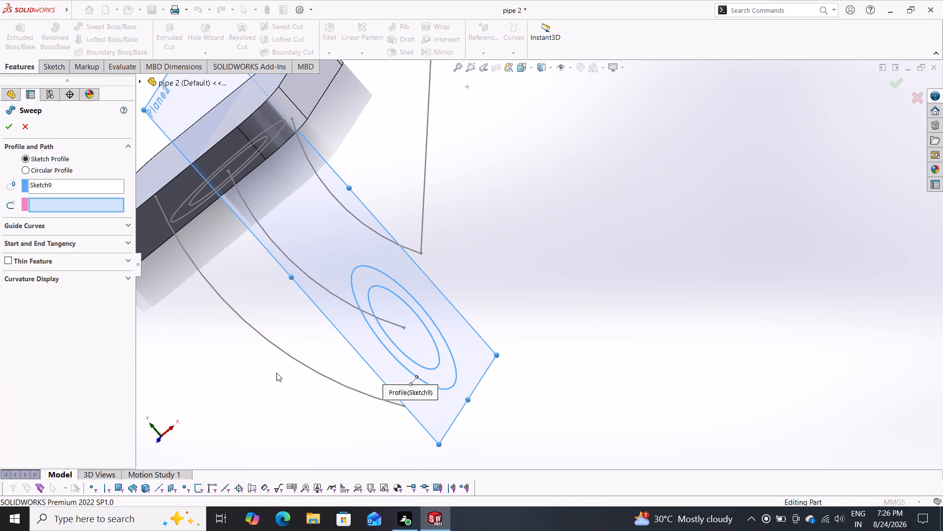
middle_drag(280, 371, 306, 343)
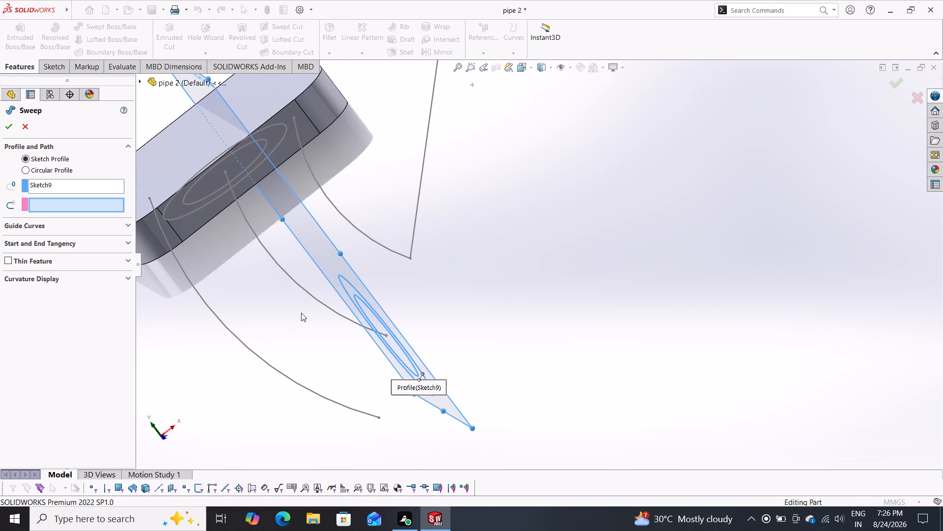
click(315, 299)
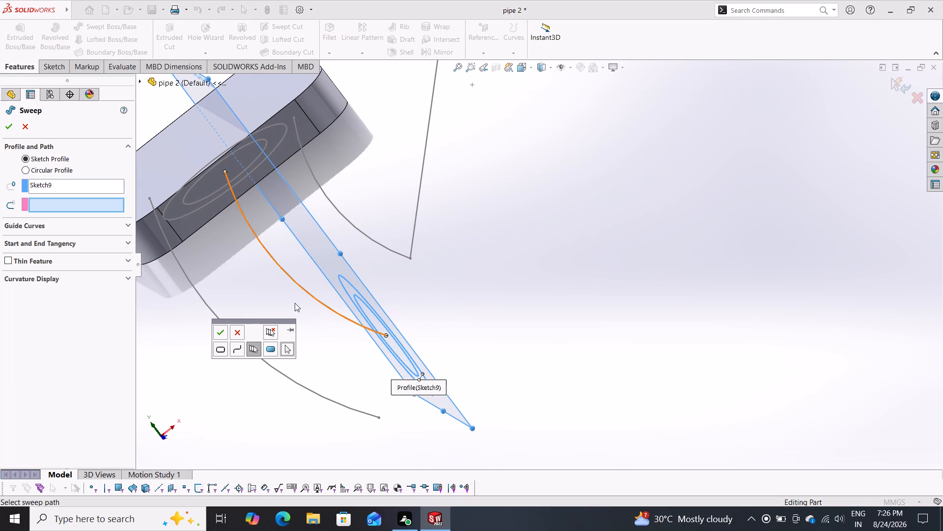
click(221, 334)
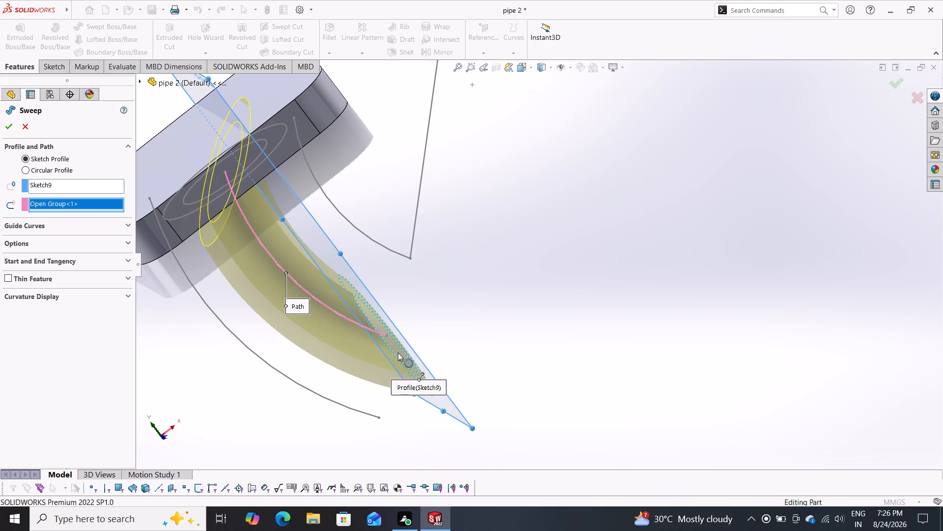
middle_drag(519, 304, 529, 283)
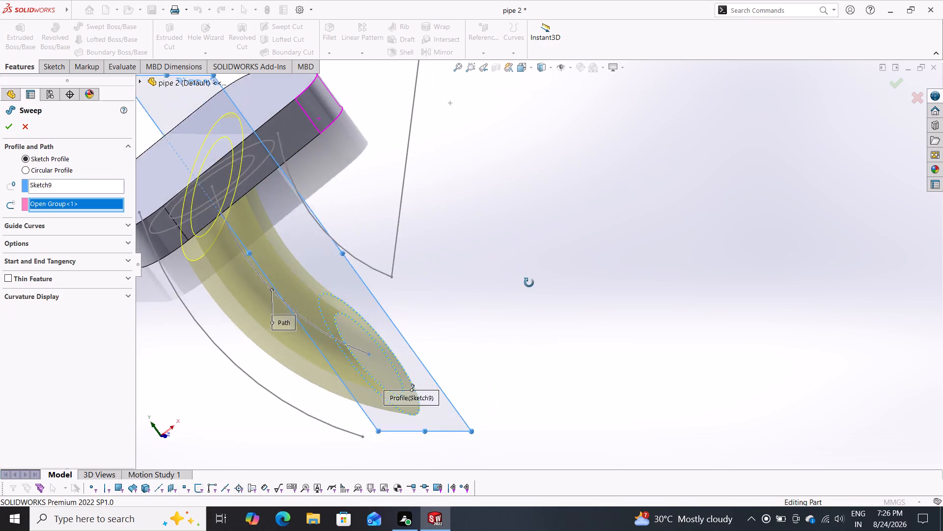
middle_drag(529, 283, 510, 287)
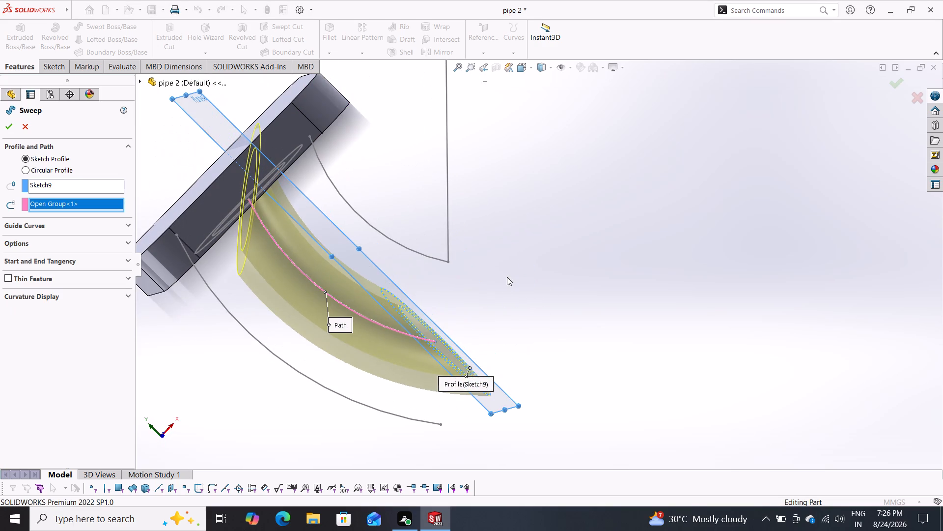
scroll(502, 279, up, 3)
scroll(491, 290, down, 4)
scroll(503, 263, up, 7)
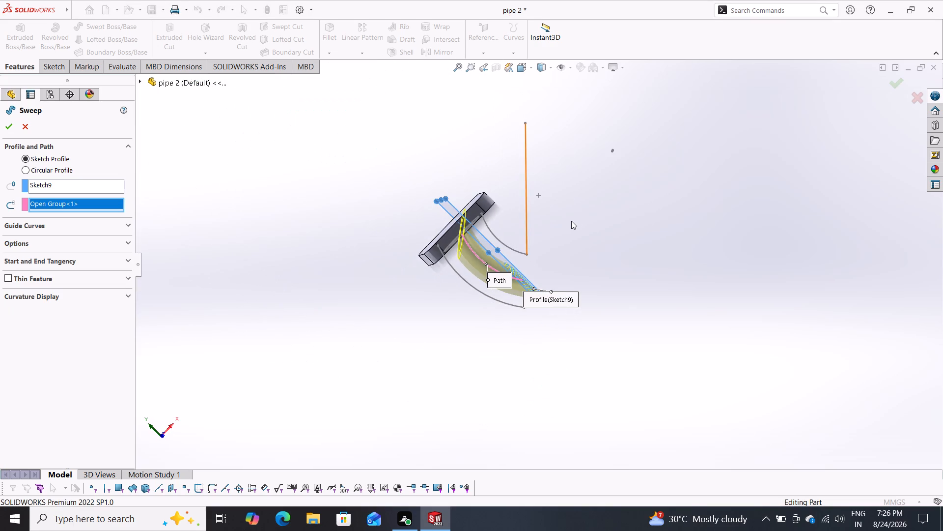
scroll(575, 218, up, 1)
middle_drag(579, 225, 611, 399)
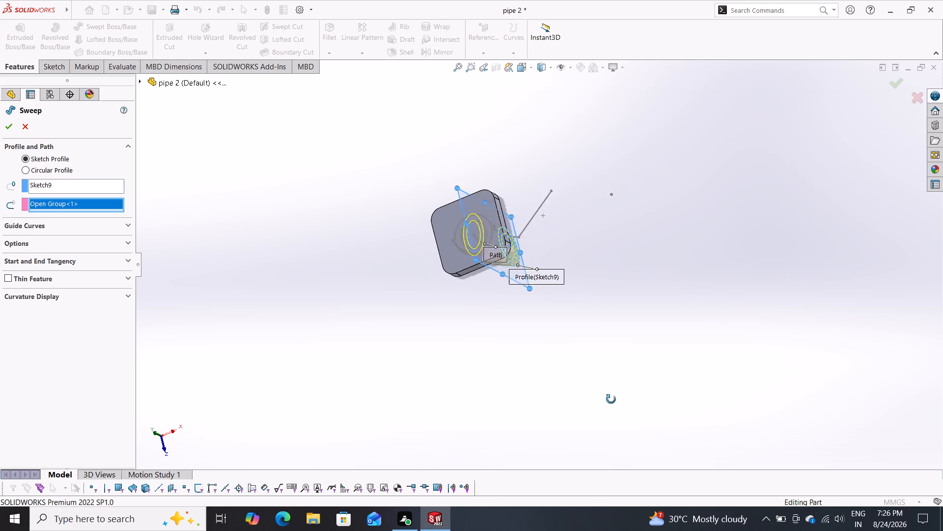
middle_drag(611, 399, 607, 265)
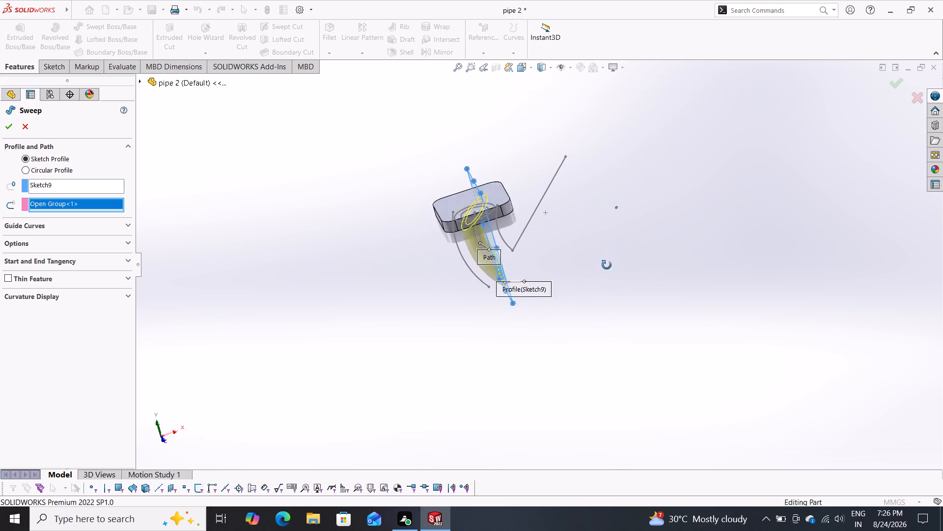
middle_drag(607, 265, 593, 235)
scroll(546, 249, down, 1)
scroll(522, 287, up, 2)
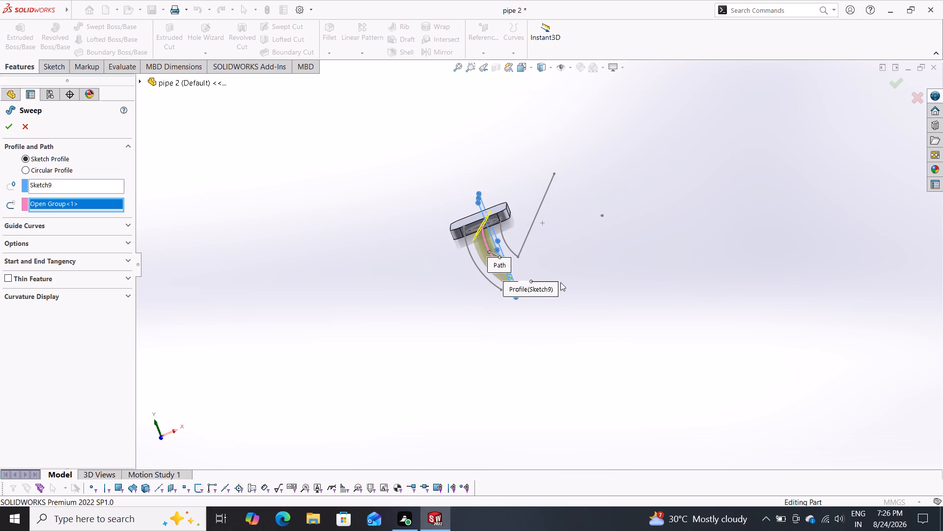
scroll(560, 262, down, 3)
middle_drag(519, 265, 527, 334)
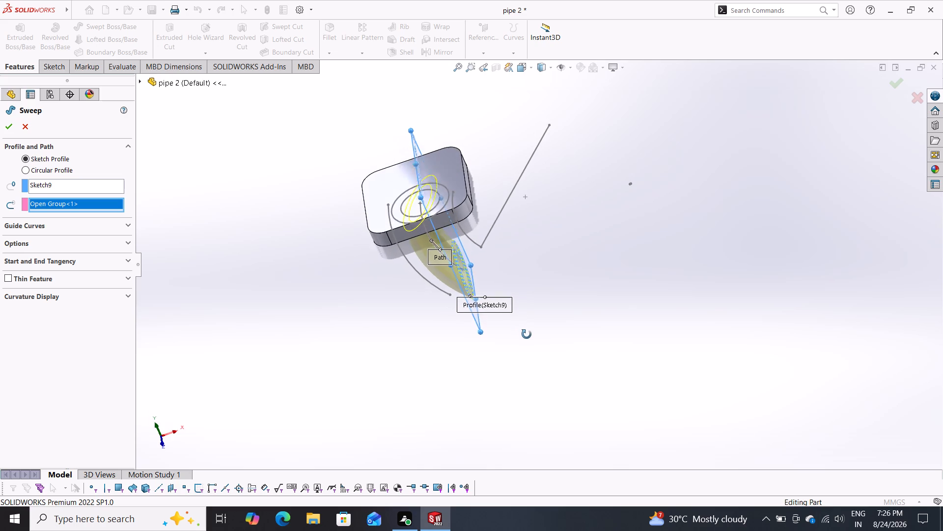
middle_drag(527, 334, 548, 366)
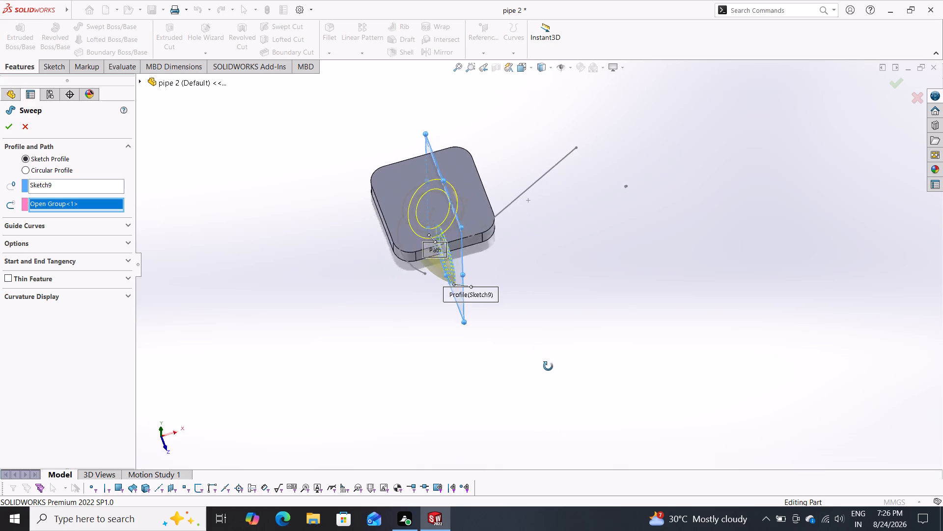
middle_drag(548, 366, 536, 353)
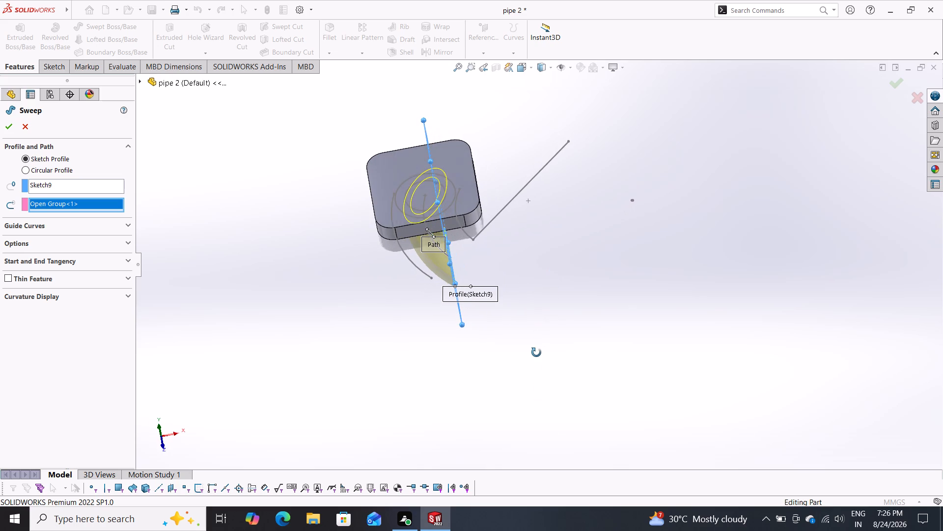
middle_drag(536, 353, 538, 367)
click(5, 126)
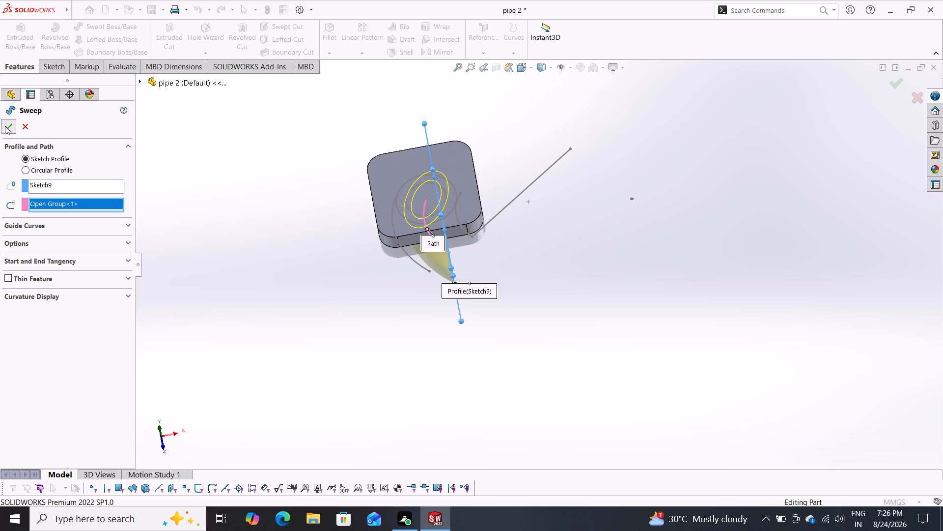
Examine the swept hollow arm from several sides, including its open end and its junction with the base plate.
middle_drag(322, 328, 342, 237)
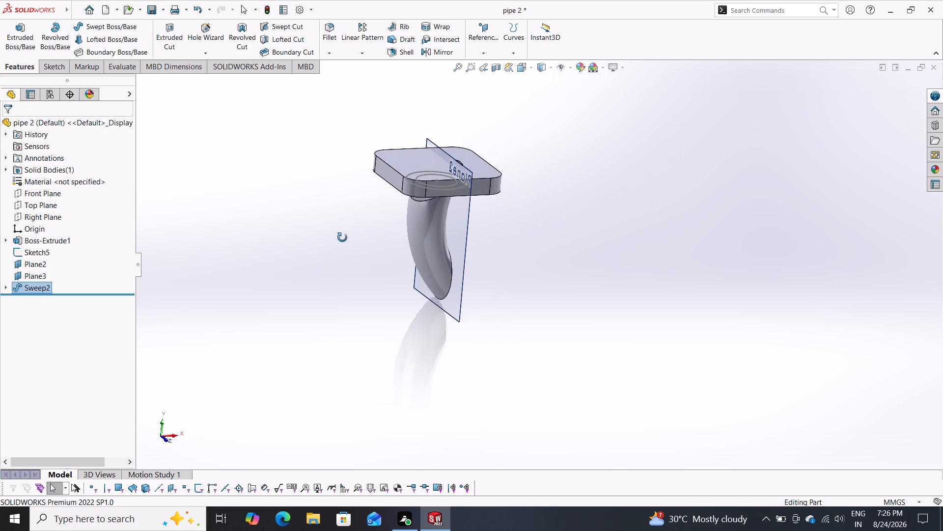
middle_drag(342, 237, 299, 223)
middle_drag(343, 272, 367, 257)
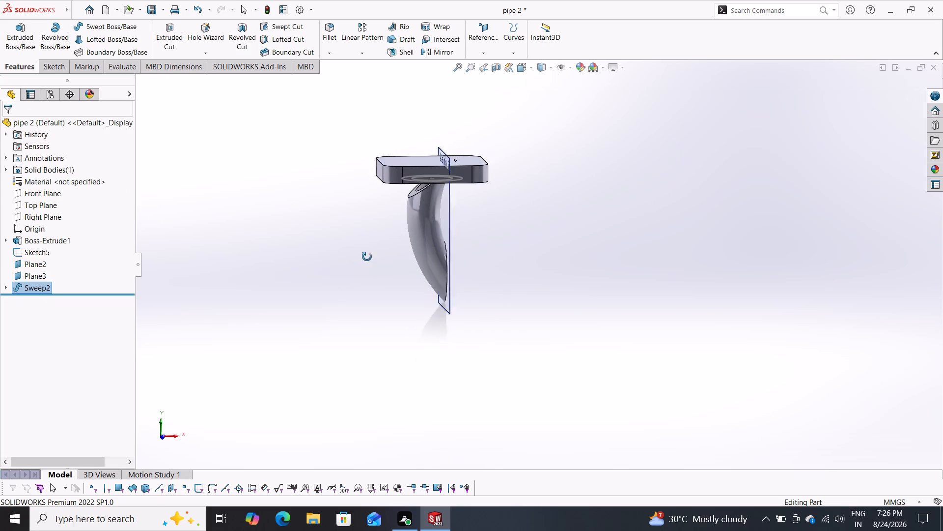
middle_drag(367, 257, 371, 295)
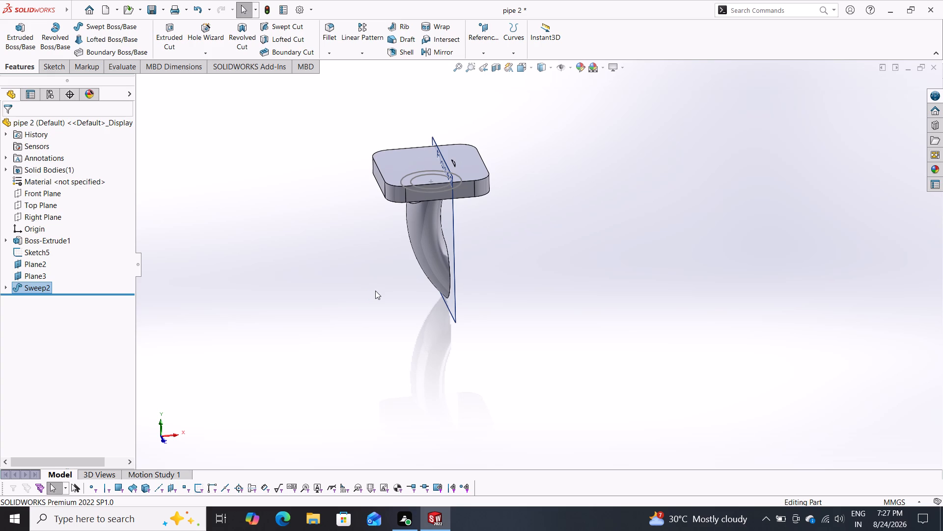
middle_drag(423, 306, 362, 196)
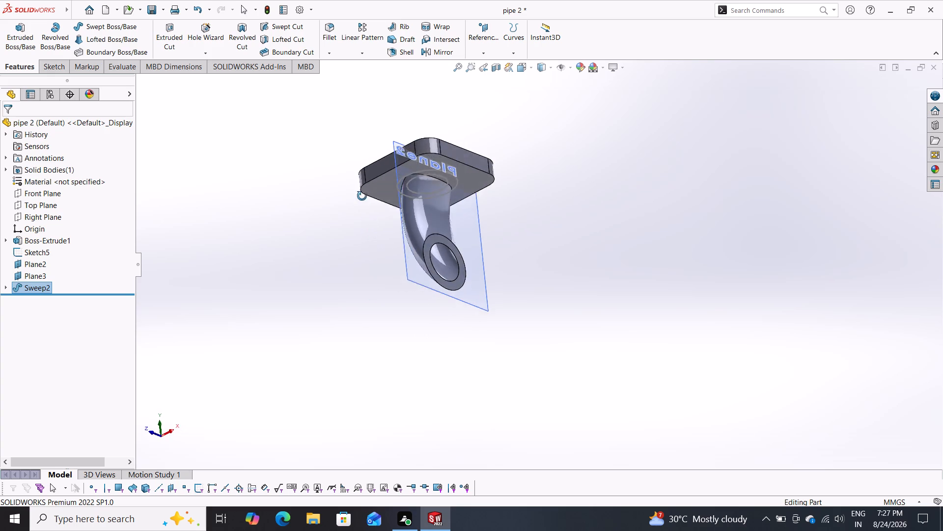
middle_drag(362, 196, 369, 158)
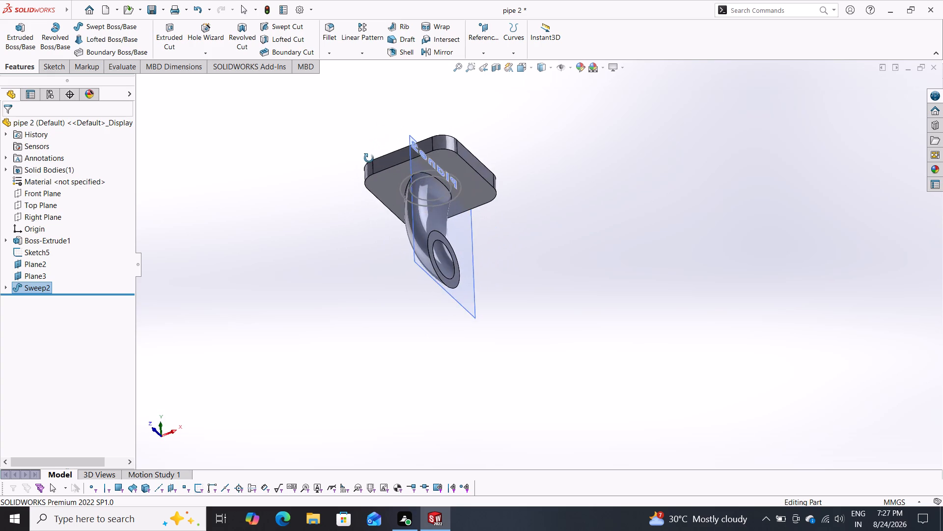
middle_drag(369, 158, 492, 236)
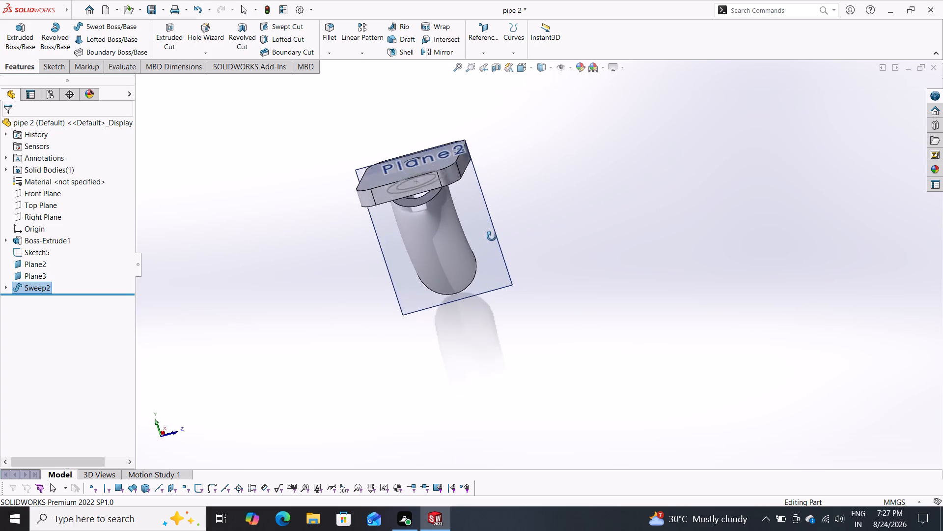
middle_drag(492, 236, 431, 324)
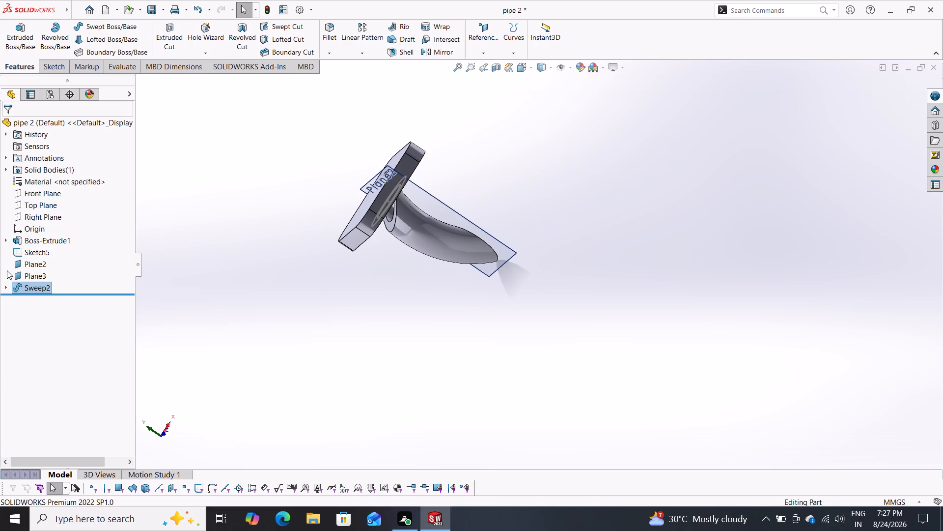
Hide the reference planes Plane3 and Plane2.
click(35, 275)
click(55, 258)
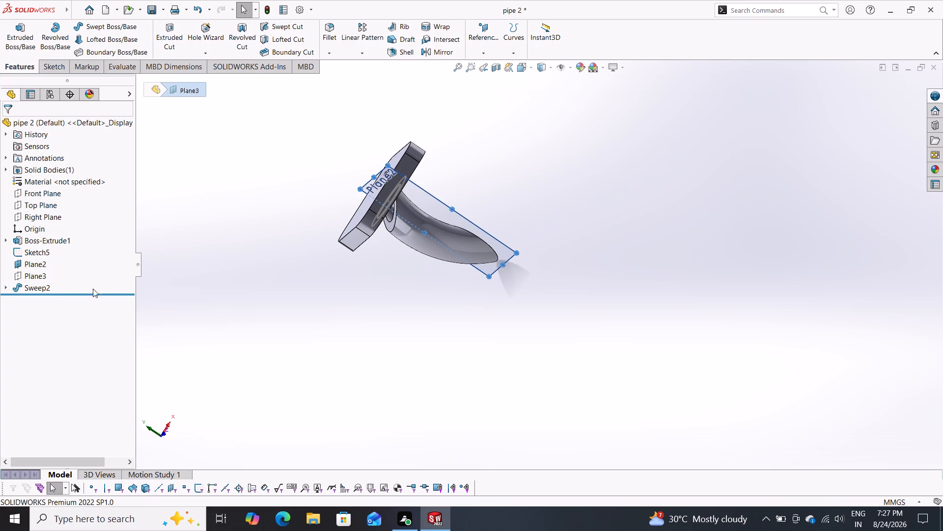
click(34, 265)
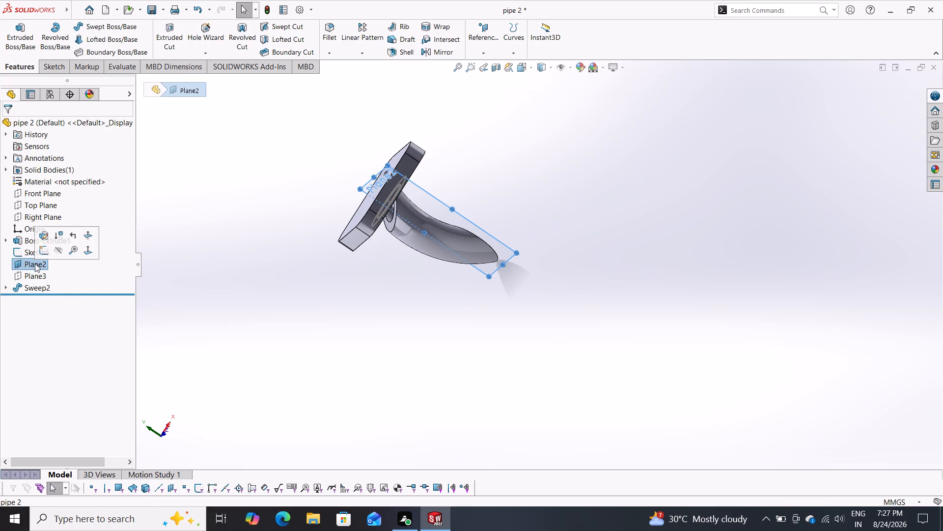
click(55, 253)
key(Escape)
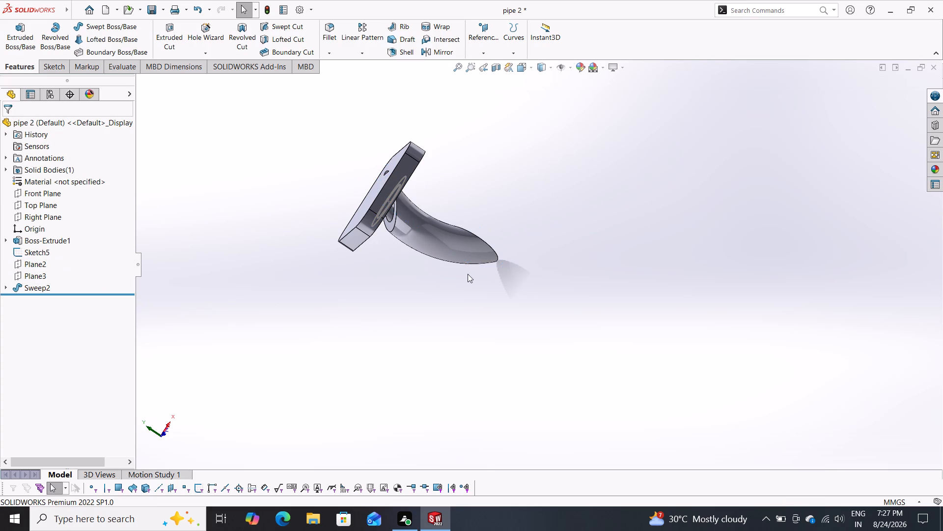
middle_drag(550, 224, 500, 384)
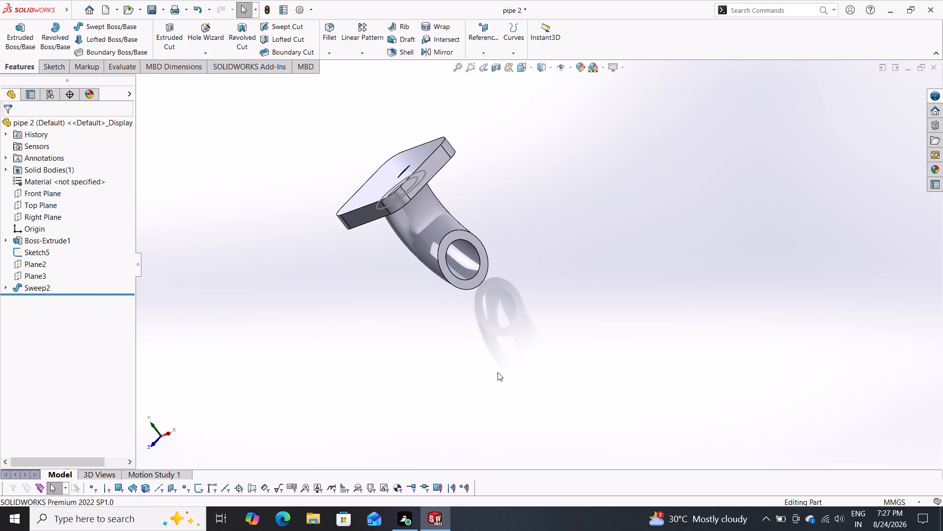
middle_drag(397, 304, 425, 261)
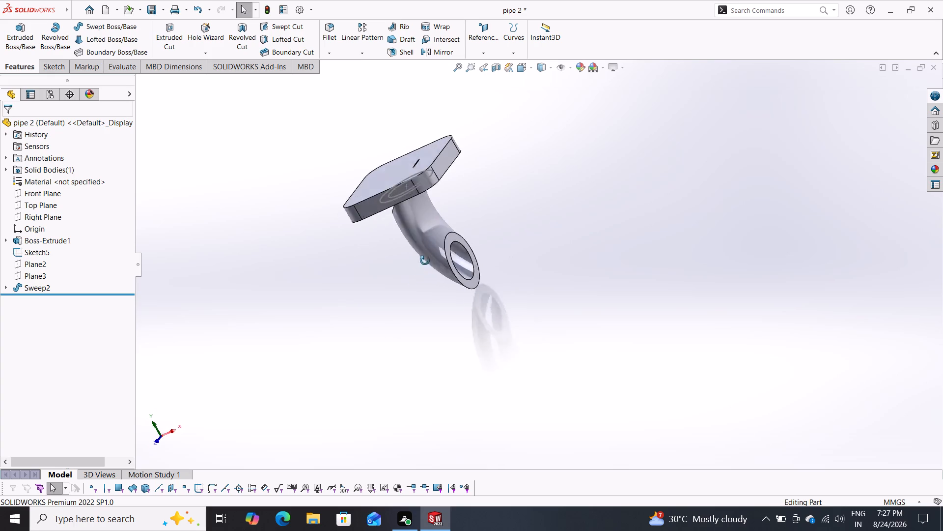
Open a new sketch on the ring-shaped end face at the curved arm's open end.
middle_drag(425, 261, 426, 331)
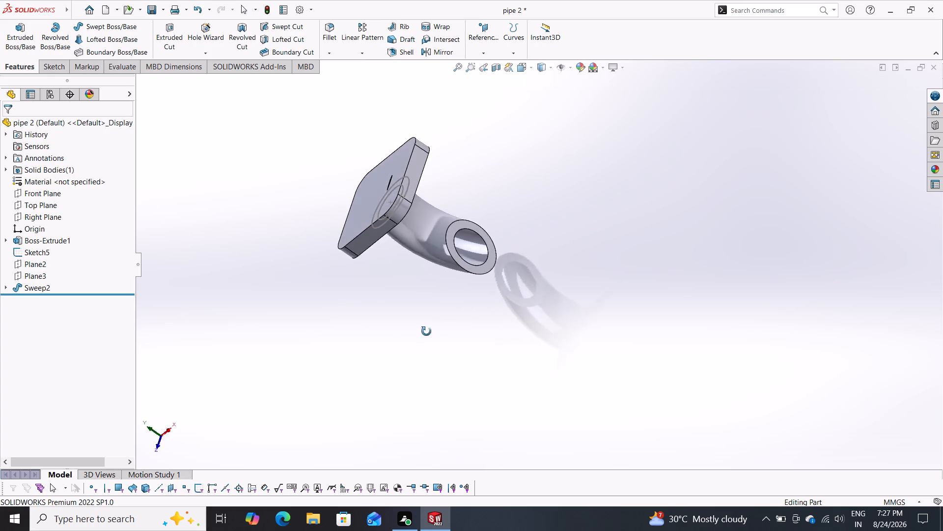
middle_drag(426, 331, 499, 222)
scroll(493, 237, down, 4)
scroll(482, 256, up, 8)
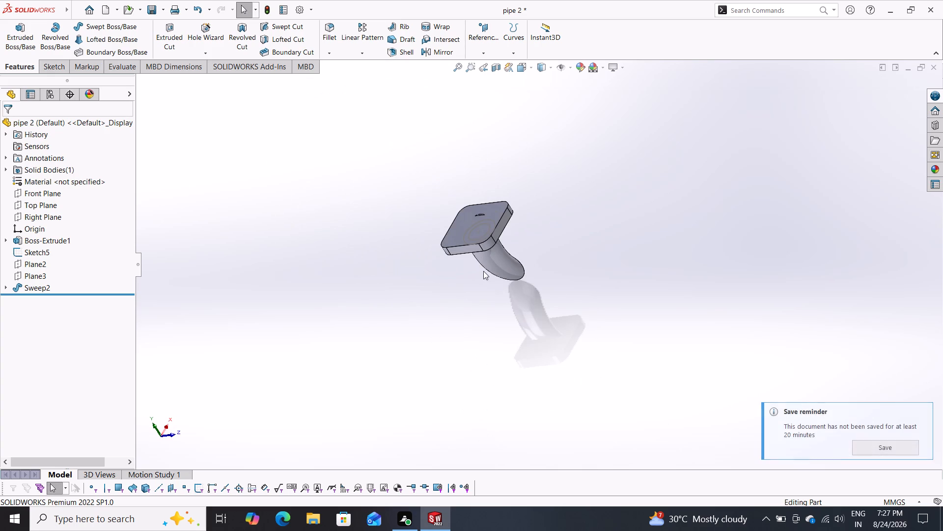
middle_drag(512, 271, 465, 347)
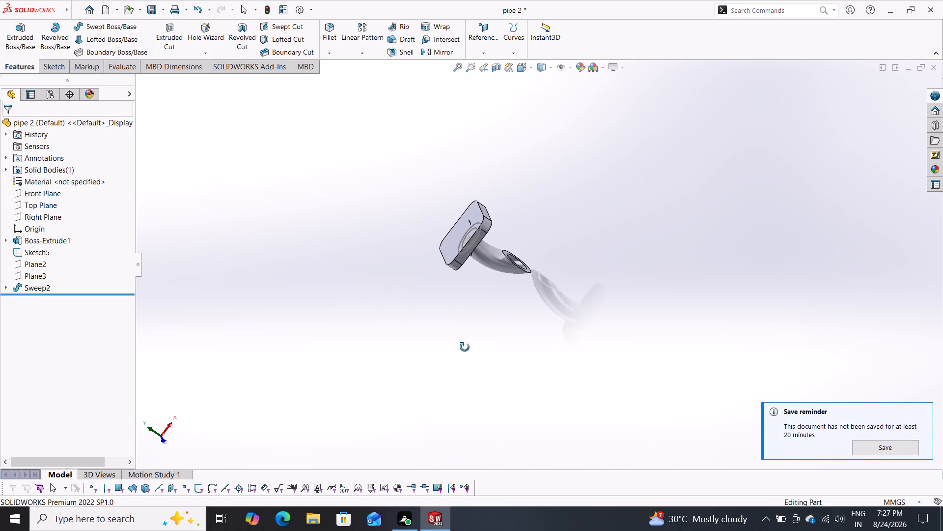
middle_drag(465, 347, 474, 347)
scroll(529, 298, down, 1)
middle_drag(531, 304, 482, 339)
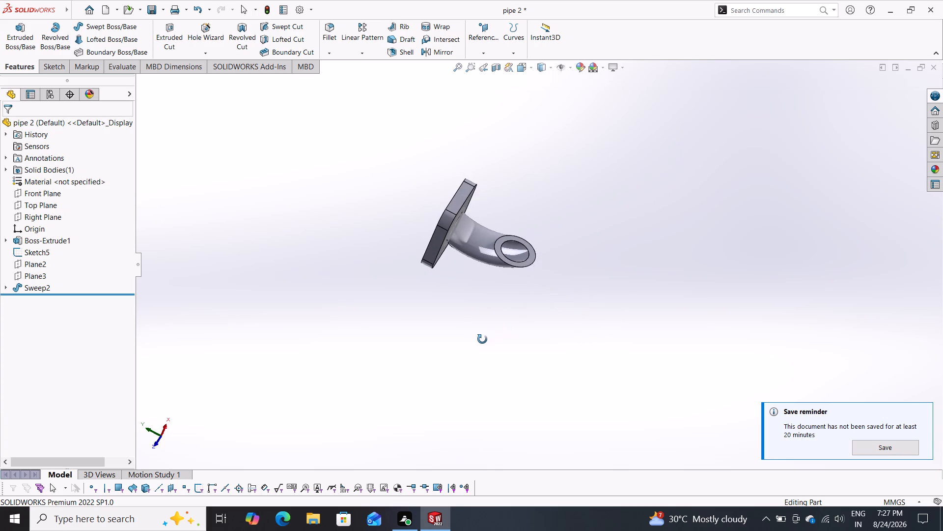
middle_drag(482, 339, 481, 335)
click(508, 259)
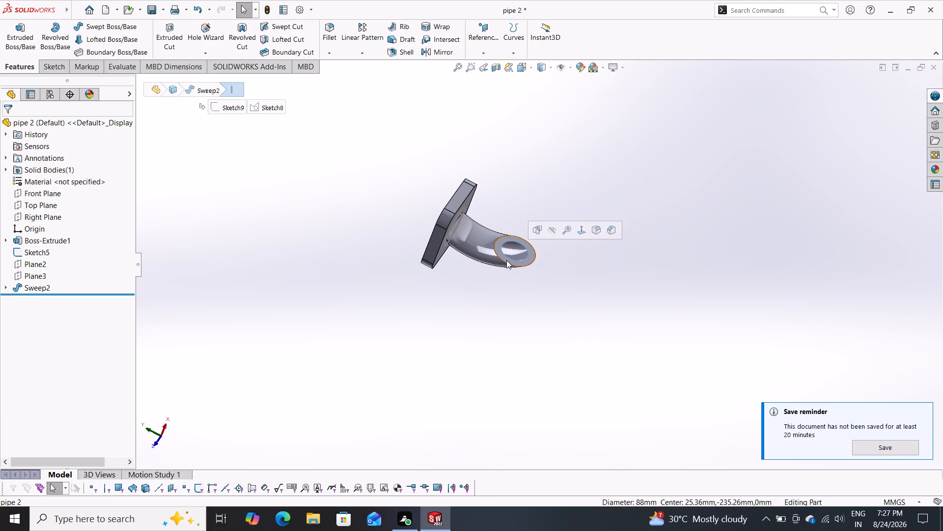
key(Escape)
click(507, 257)
key(Escape)
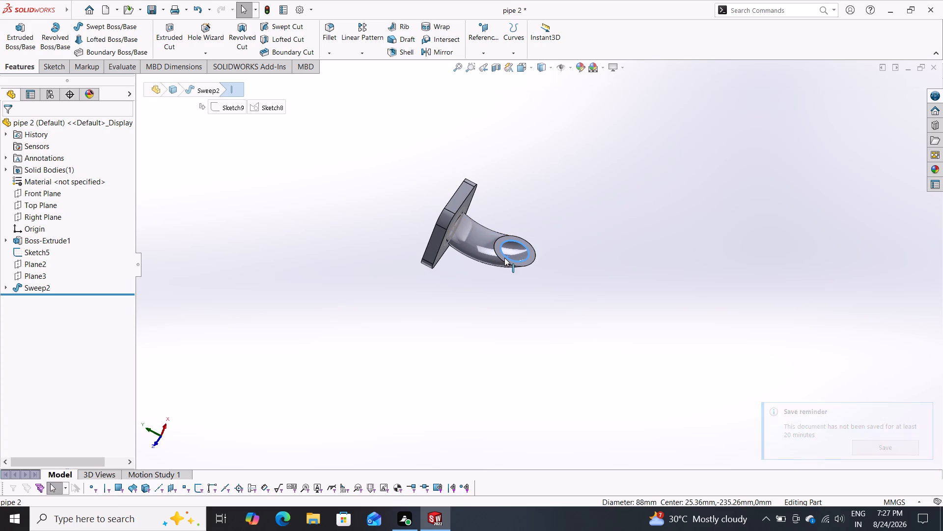
click(503, 259)
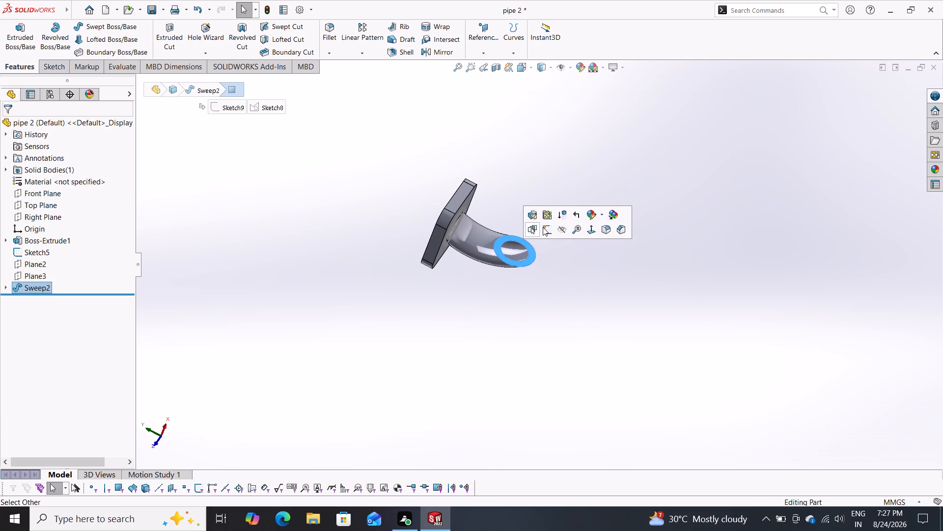
click(543, 227)
key(Escape)
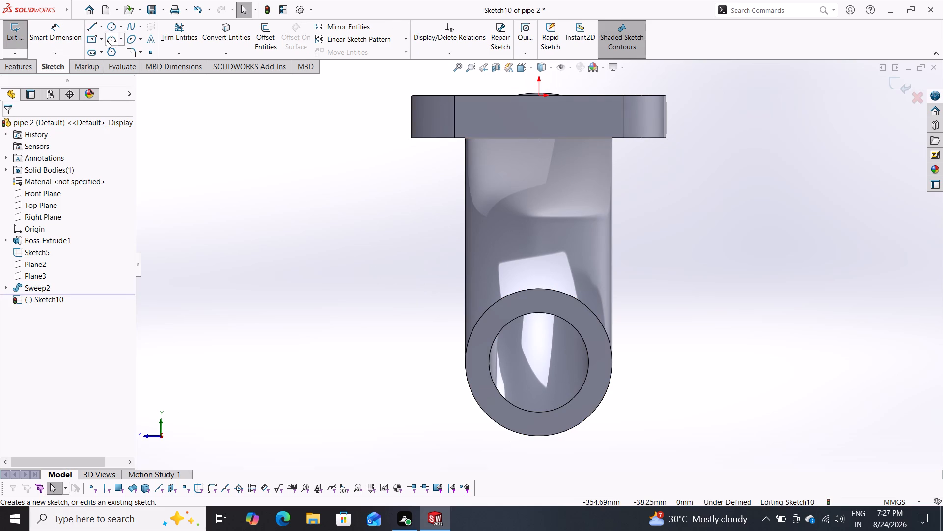
Convert the outer circular edge of the arm's end face into a sketch circle.
click(88, 40)
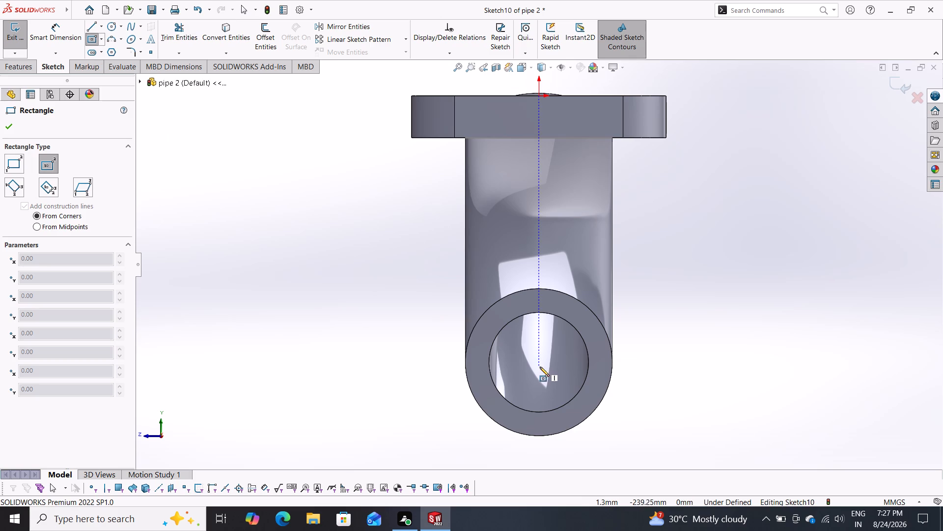
key(Escape)
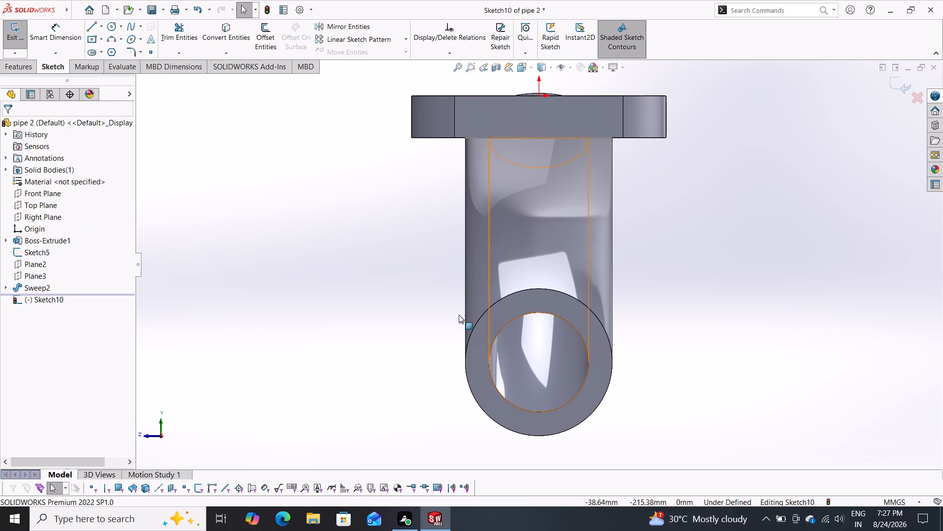
click(231, 32)
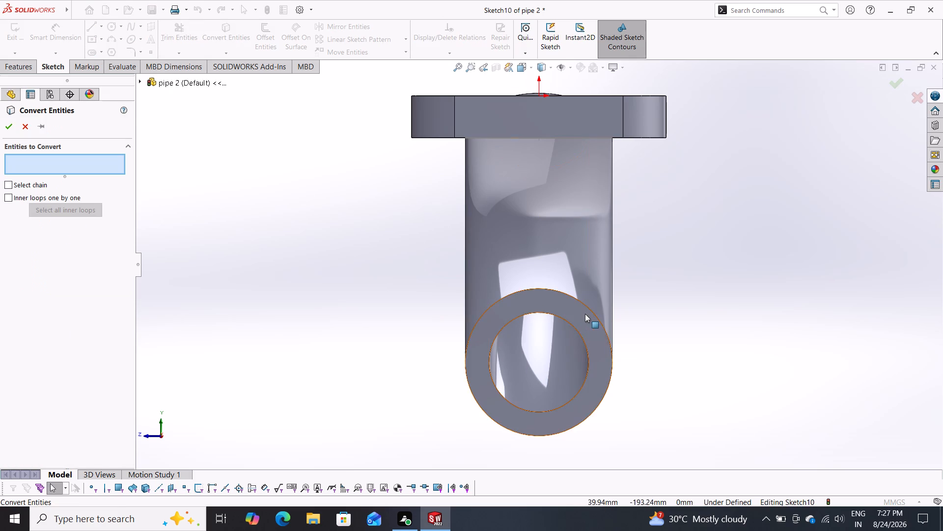
click(594, 313)
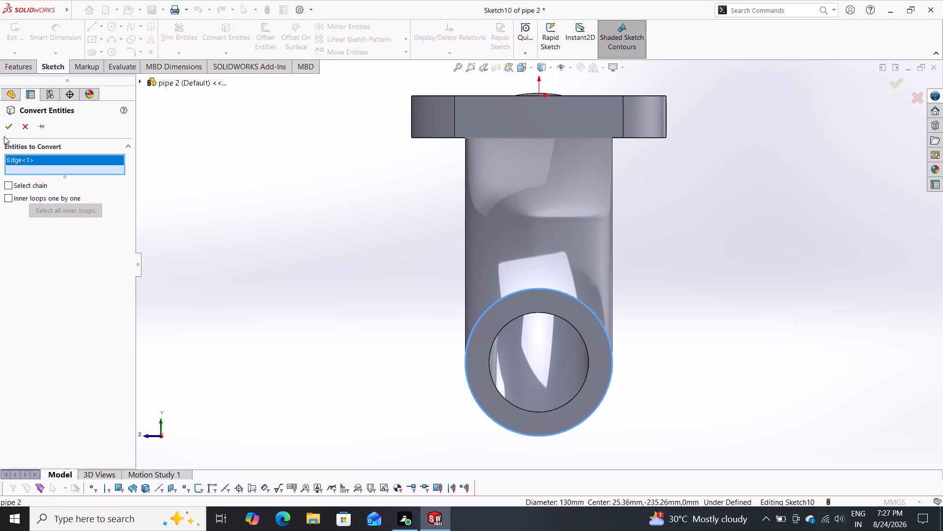
click(5, 122)
key(Escape)
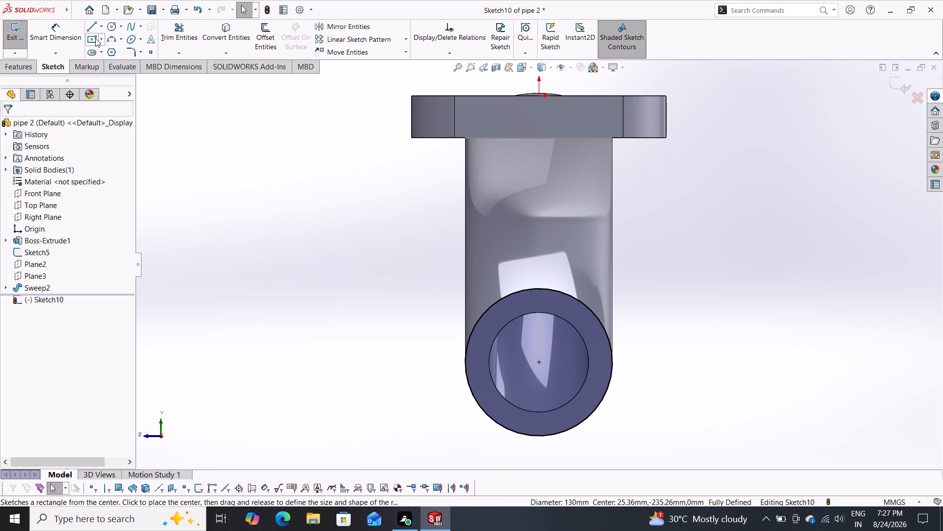
Sketch a center rectangle about 257 mm wide and 162 mm high, centred on the converted circle's center point.
drag(90, 38, 89, 42)
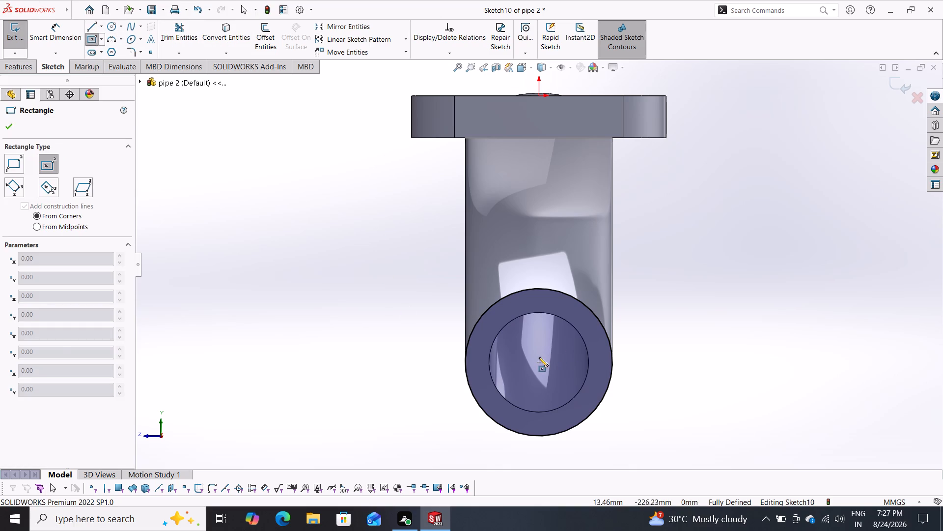
click(540, 362)
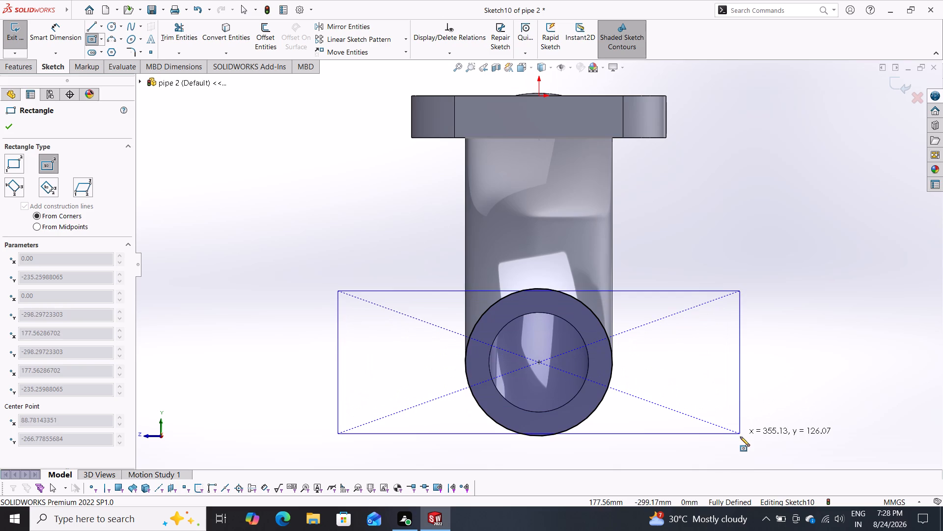
click(684, 454)
key(Escape)
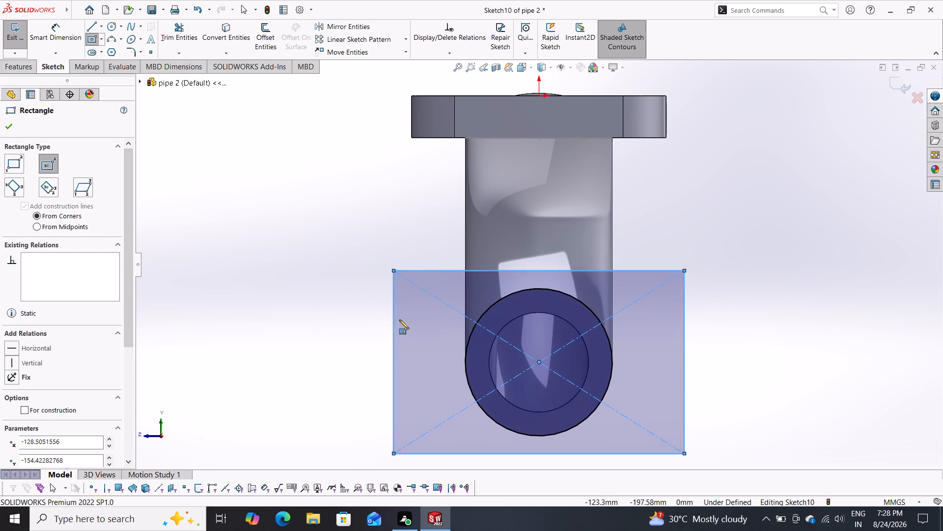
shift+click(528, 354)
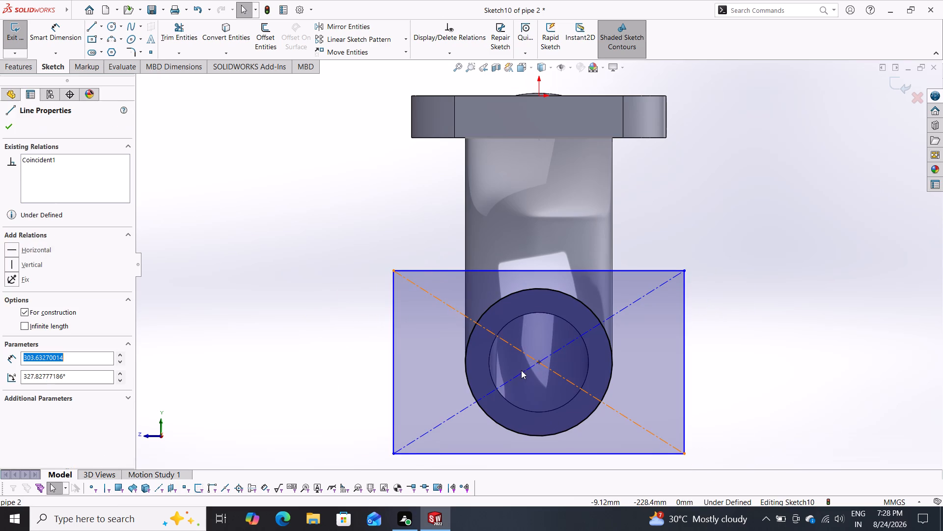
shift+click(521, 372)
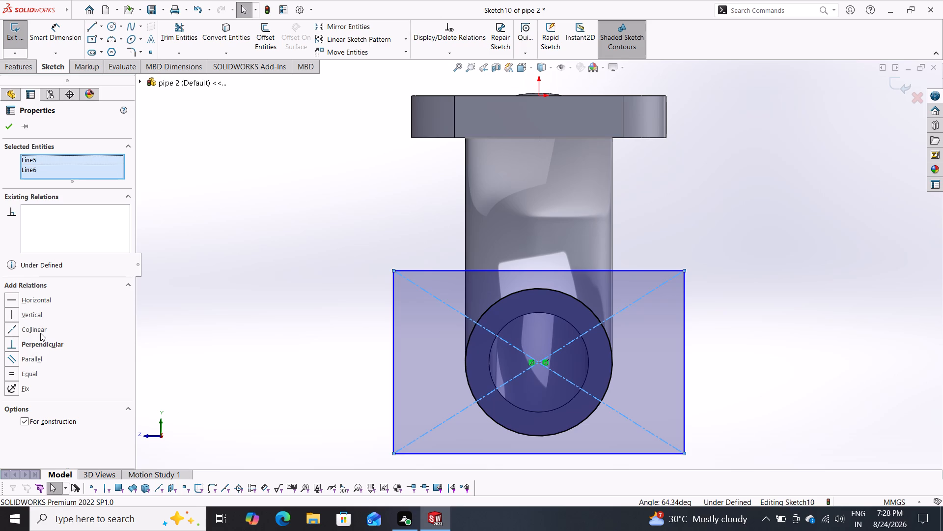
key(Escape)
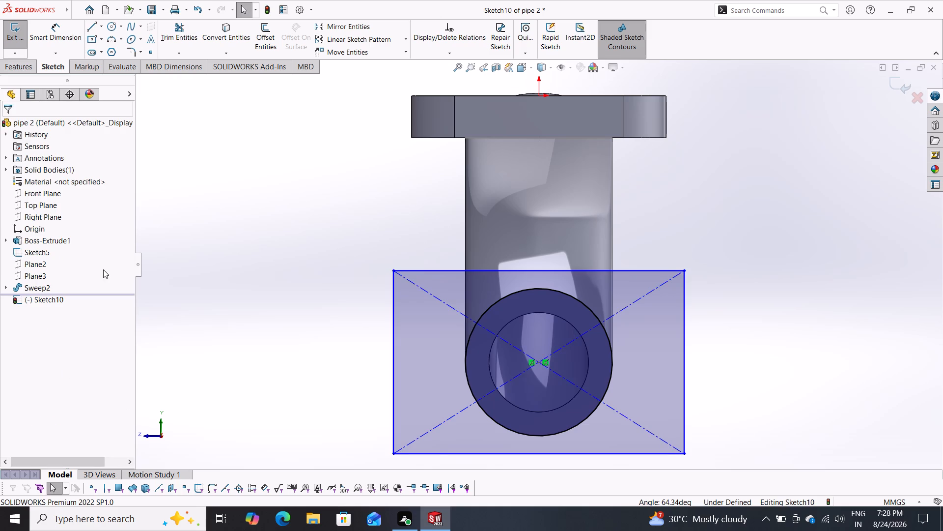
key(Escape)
Dimension the rectangle's height and width to 225 mm each.
click(57, 27)
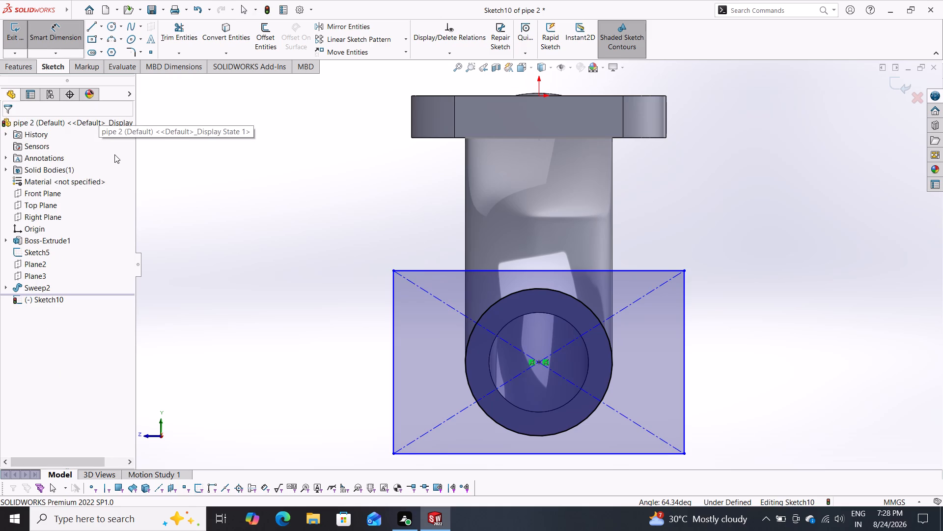
click(683, 340)
click(751, 346)
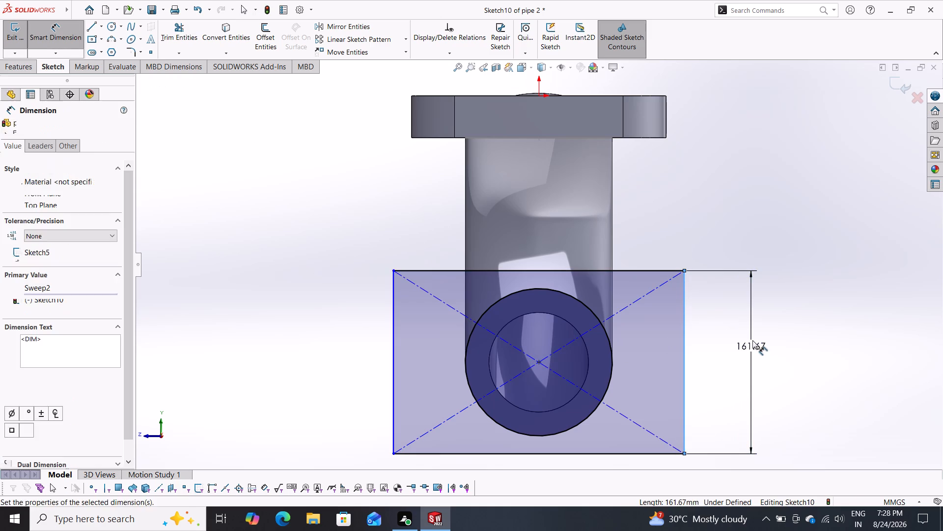
text(225)
key(Return)
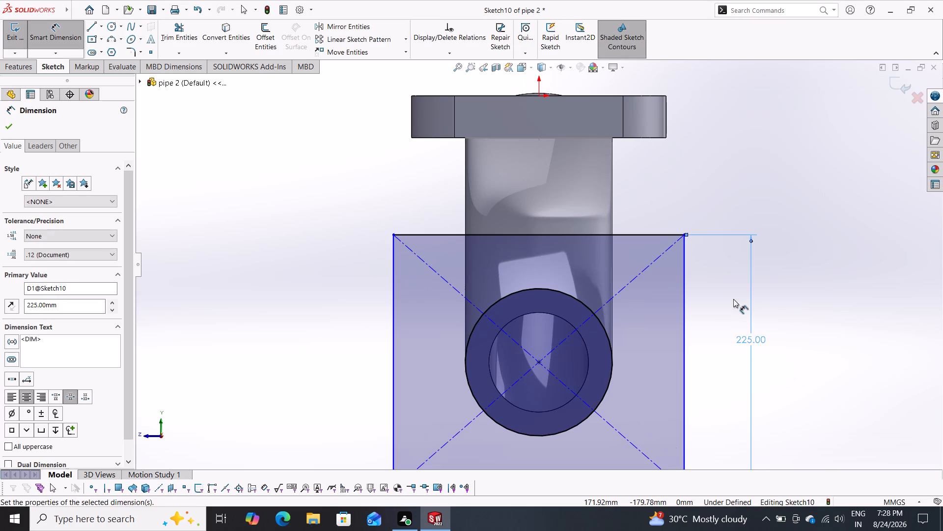
click(555, 234)
click(564, 185)
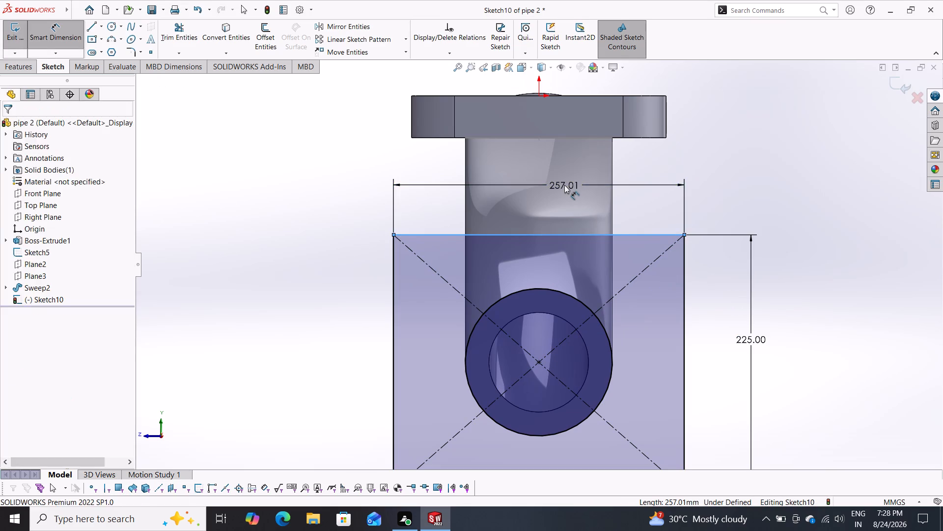
text(225)
key(Return)
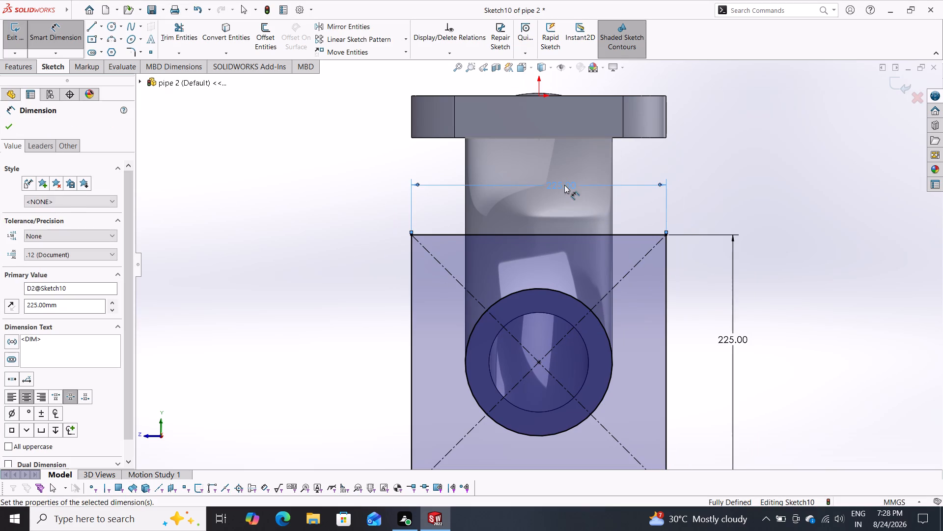
scroll(761, 280, down, 3)
scroll(691, 284, up, 6)
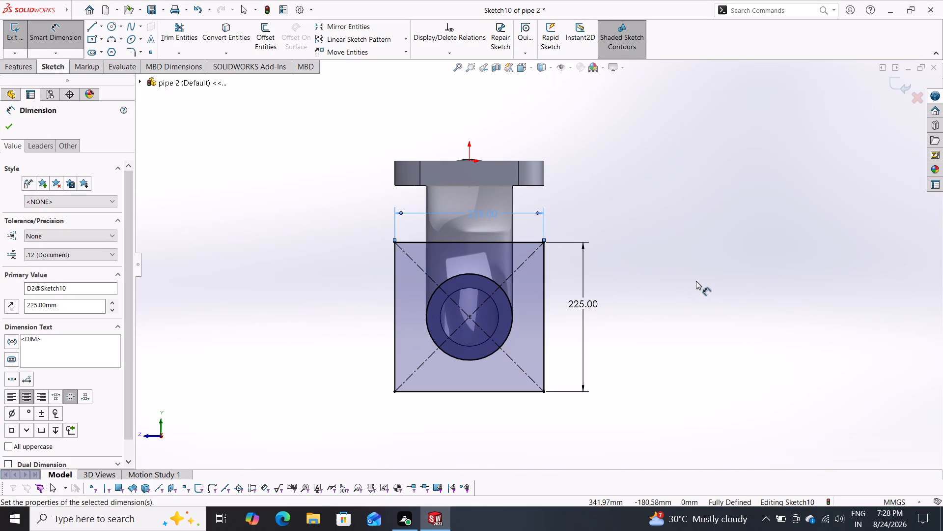
key(Escape)
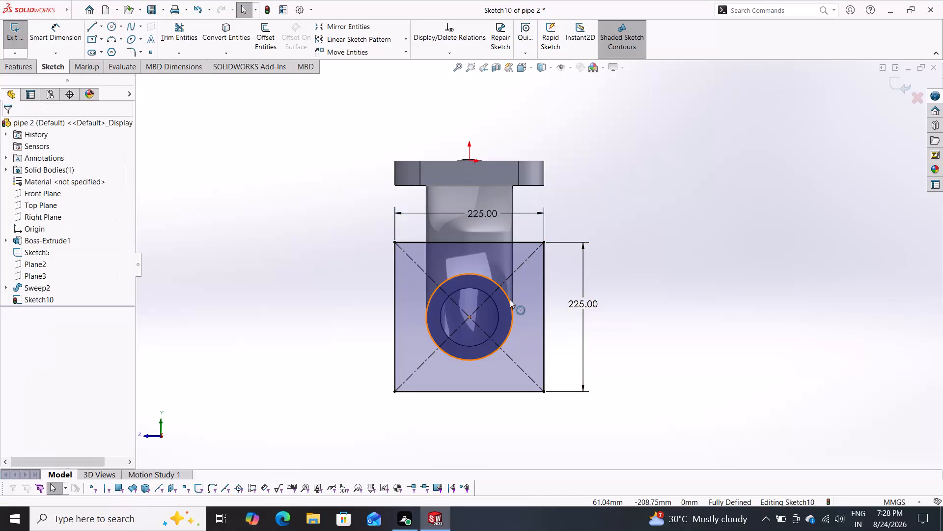
Delete the converted outer circle from the sketch, keeping the square.
click(510, 299)
key(Delete)
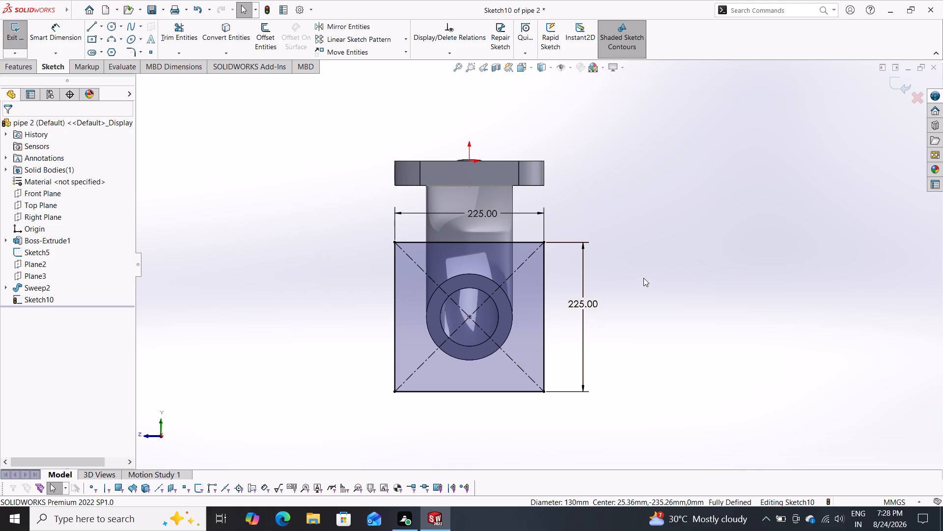
Extrude the square profile 27 mm blind from the sketch plane as a boss merged with the arm.
click(16, 70)
click(25, 30)
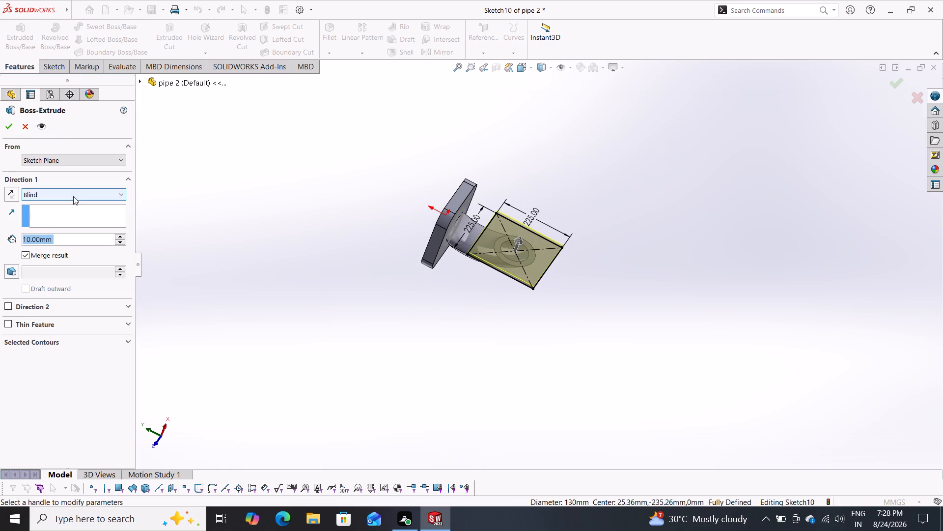
text(27)
key(Return)
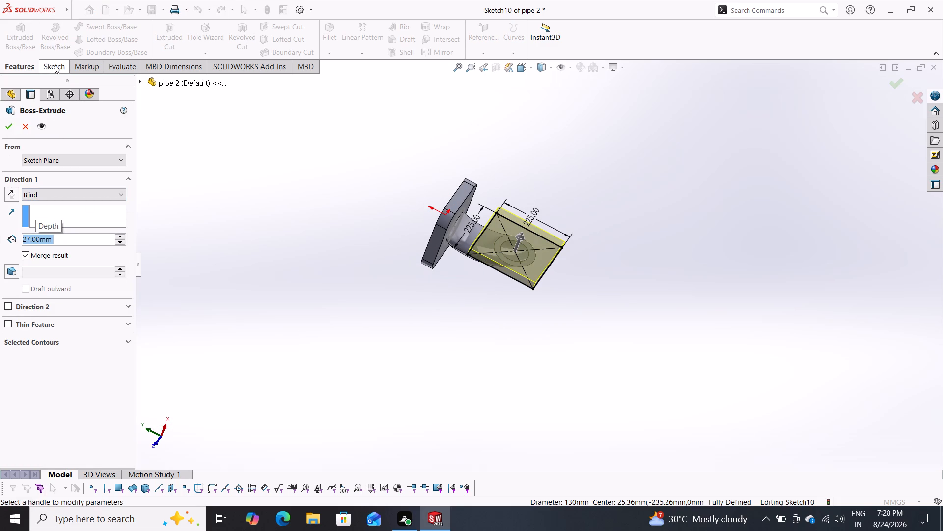
middle_drag(328, 238, 406, 226)
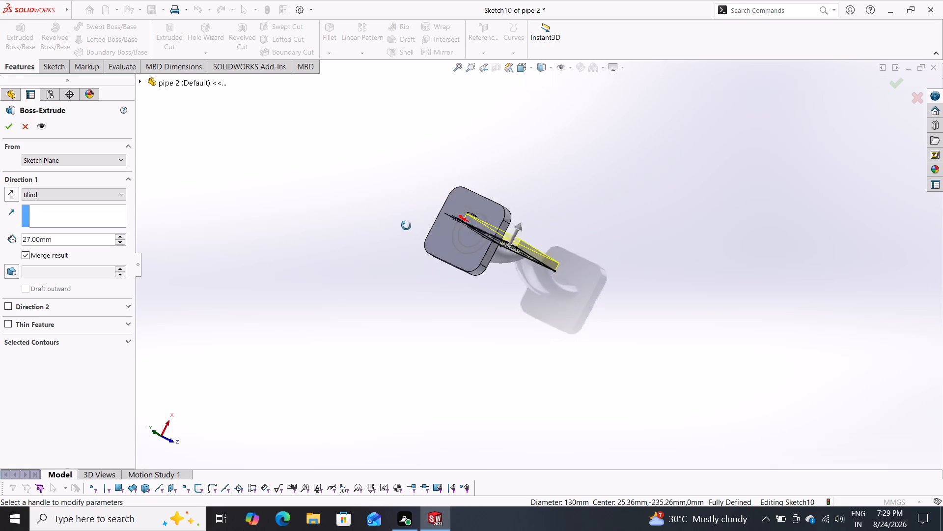
middle_drag(406, 226, 392, 277)
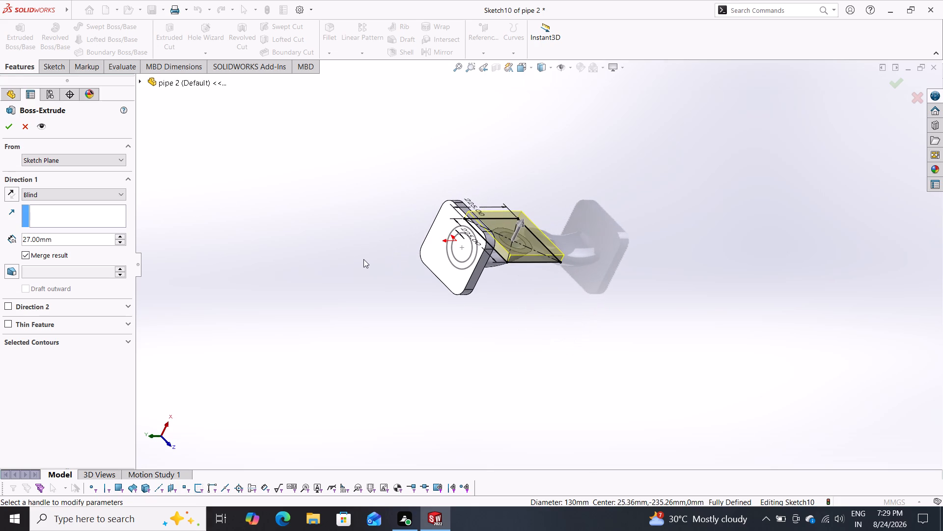
middle_drag(345, 238, 424, 106)
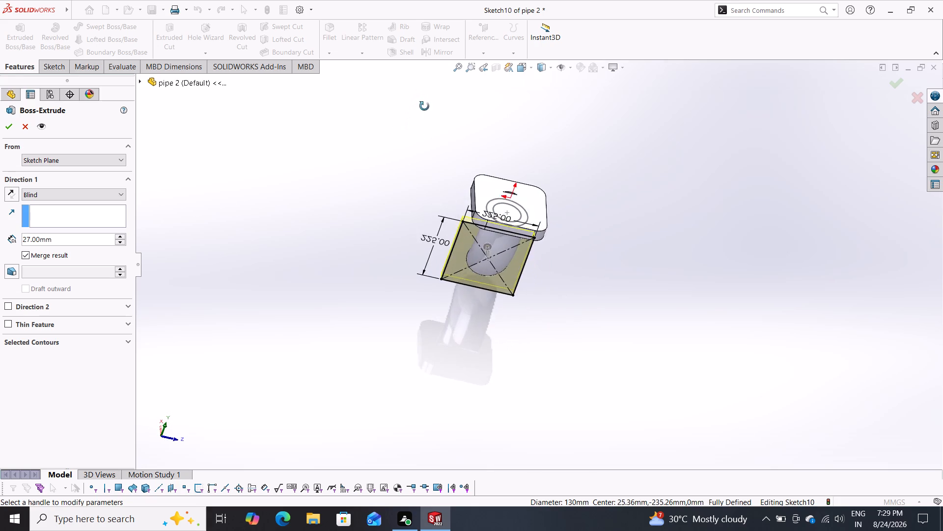
middle_drag(424, 106, 325, 241)
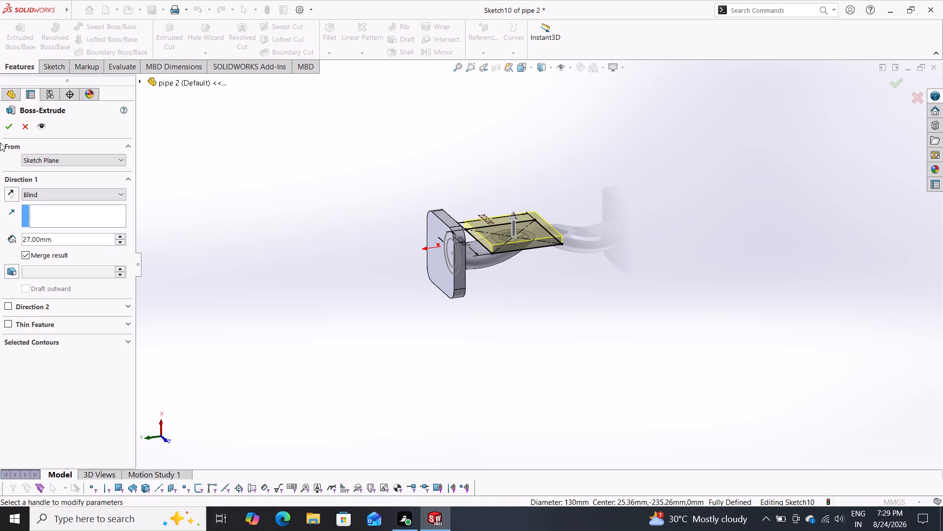
click(7, 128)
middle_drag(547, 307, 542, 321)
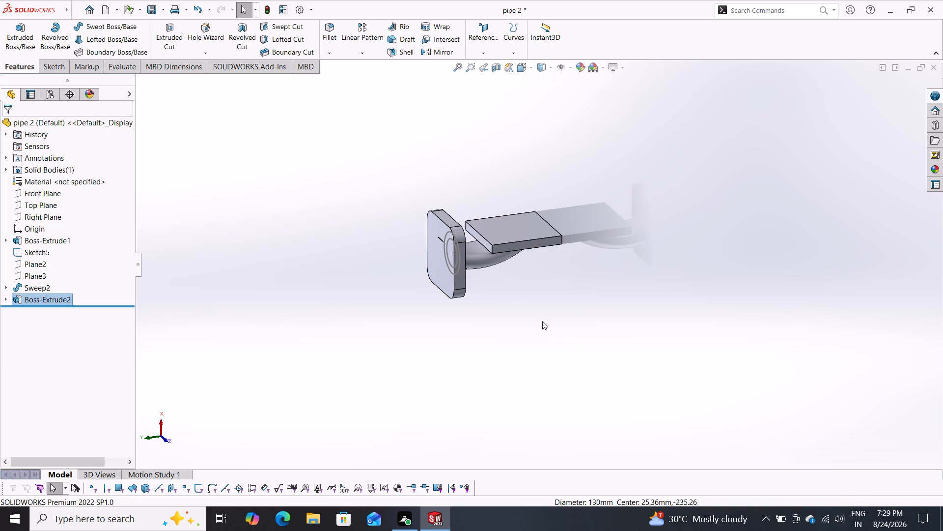
middle_drag(542, 321, 531, 376)
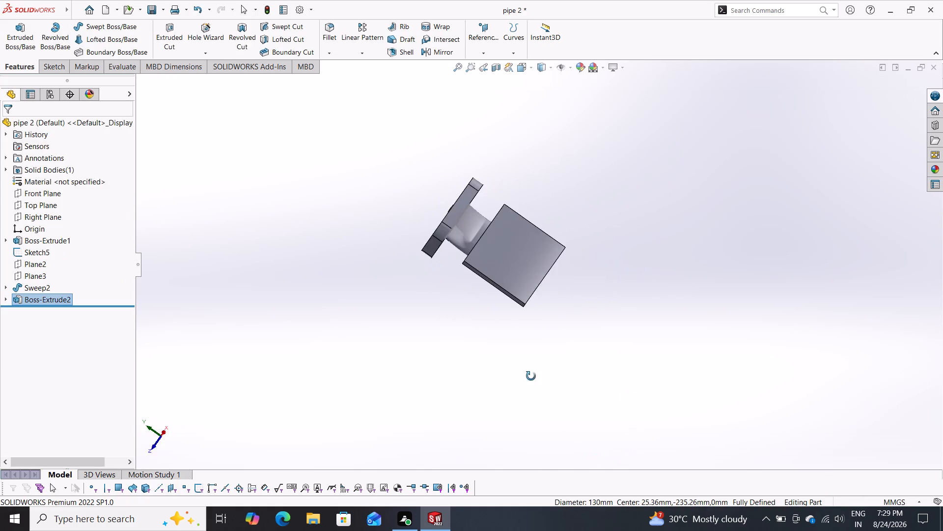
Undo the square plate's extrusion, the deletion of the converted circle, the 225 mm dimensions and the center rectangle.
middle_drag(531, 376, 519, 326)
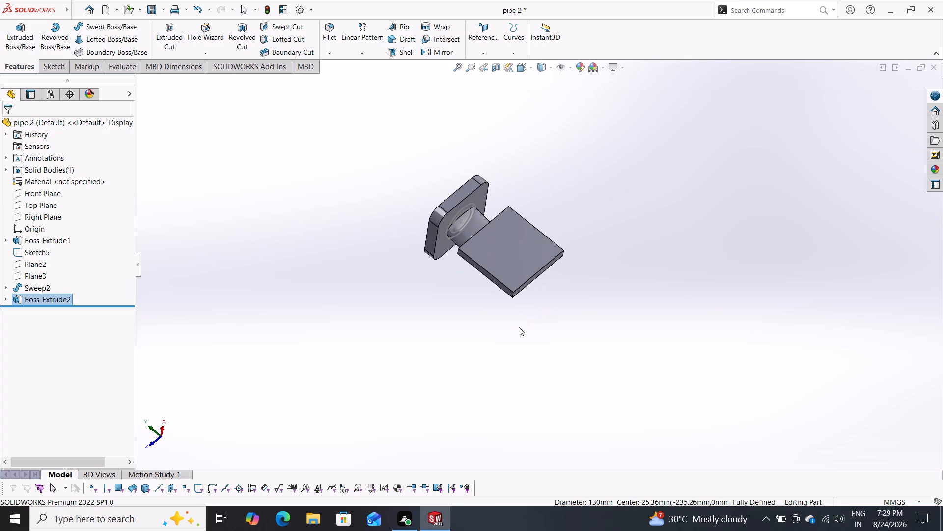
key(ctrl+z)
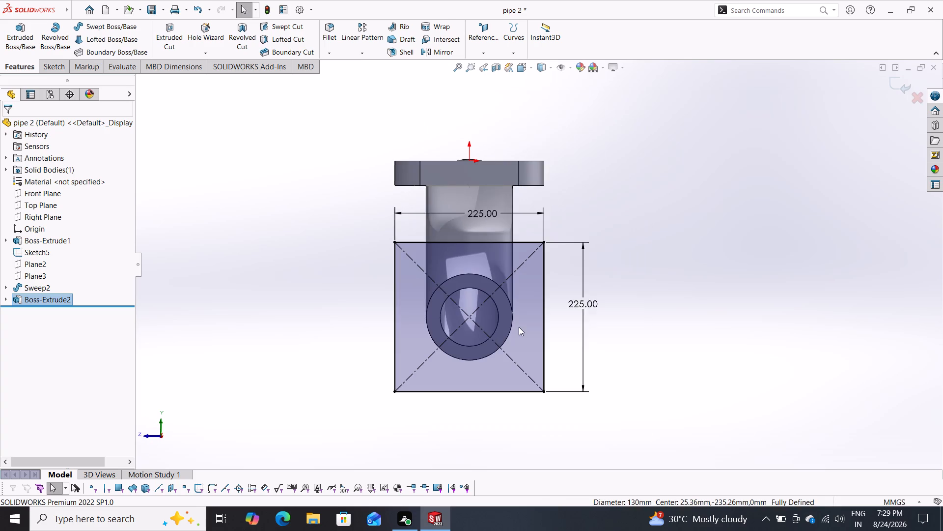
key(ctrl+z)
key(ctrl+z)
key(ctrl+z)
key(ctrl+z)
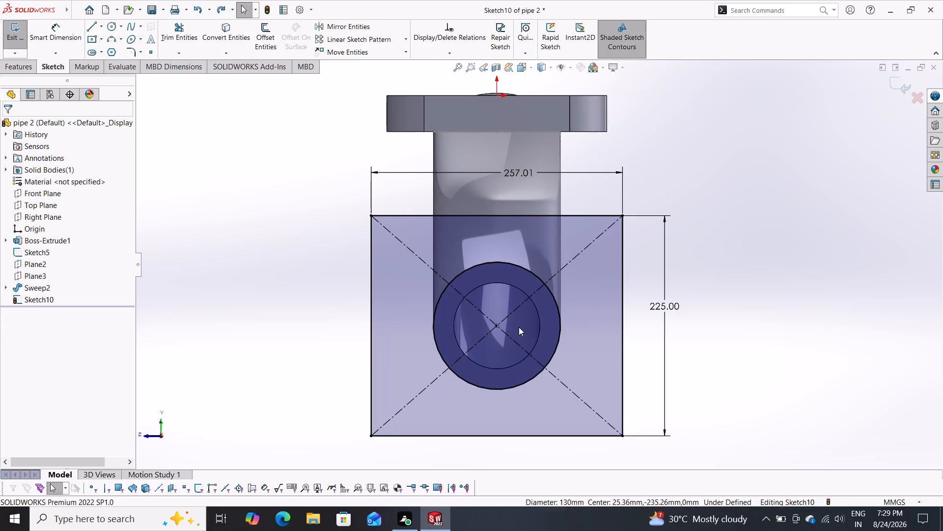
key(ctrl+z)
key(ctrl+z)
key(ctrl+z)
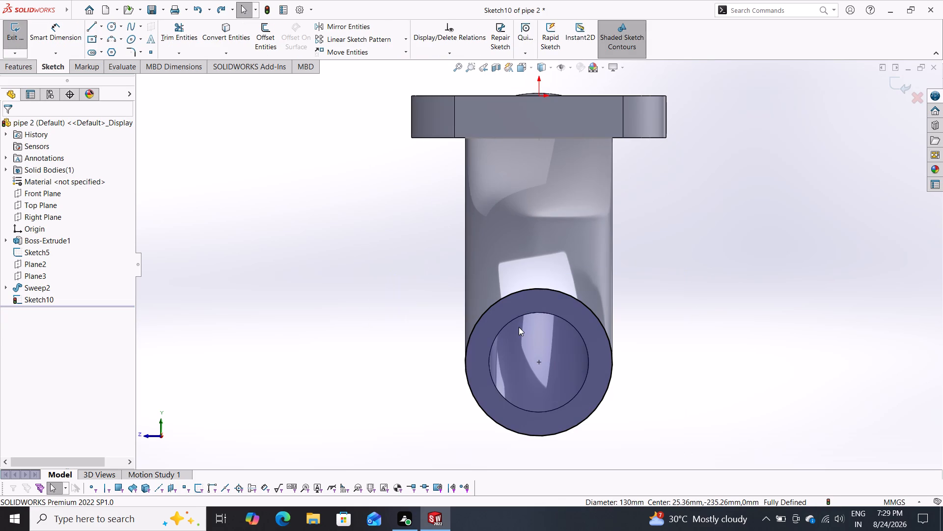
Undo the remaining converted circle and its sketch on the arm's end face, as well as the swept arm.
scroll(114, 269, down, 1)
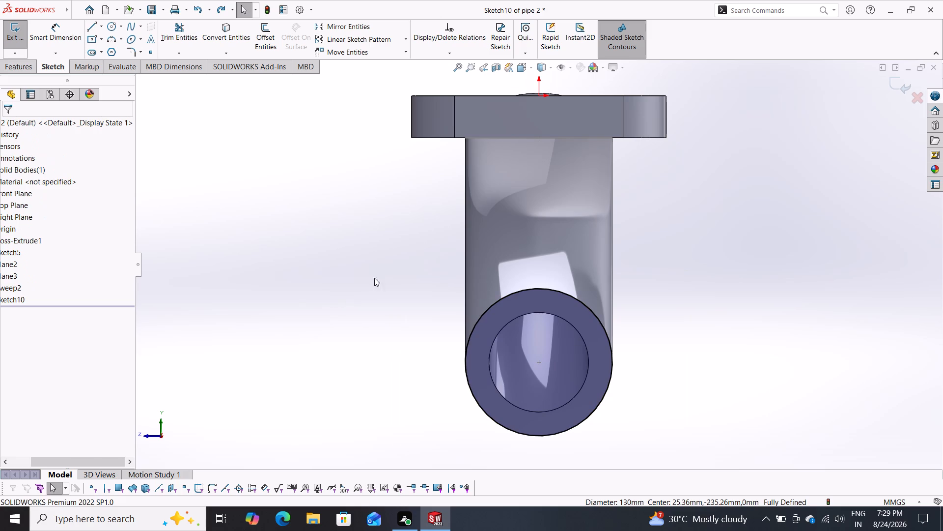
scroll(419, 255, down, 3)
scroll(421, 251, up, 7)
middle_drag(426, 235, 513, 275)
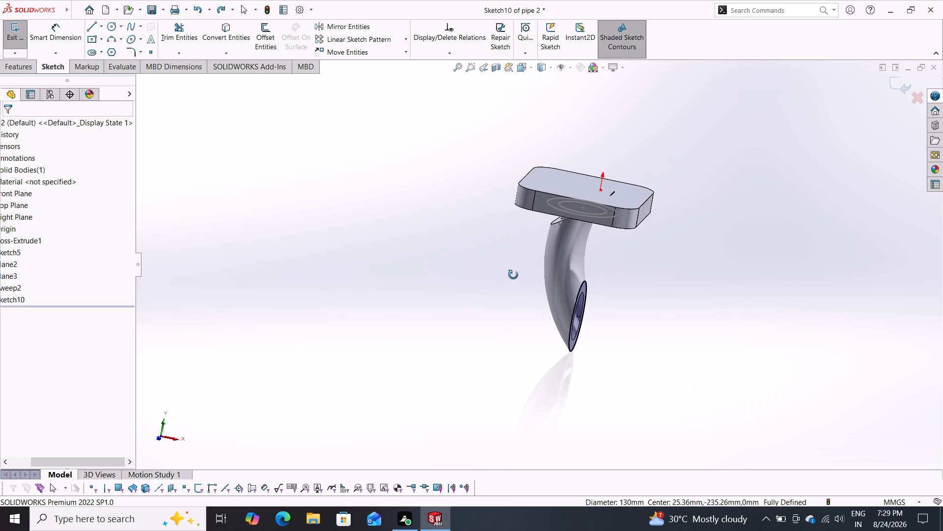
middle_drag(513, 275, 508, 285)
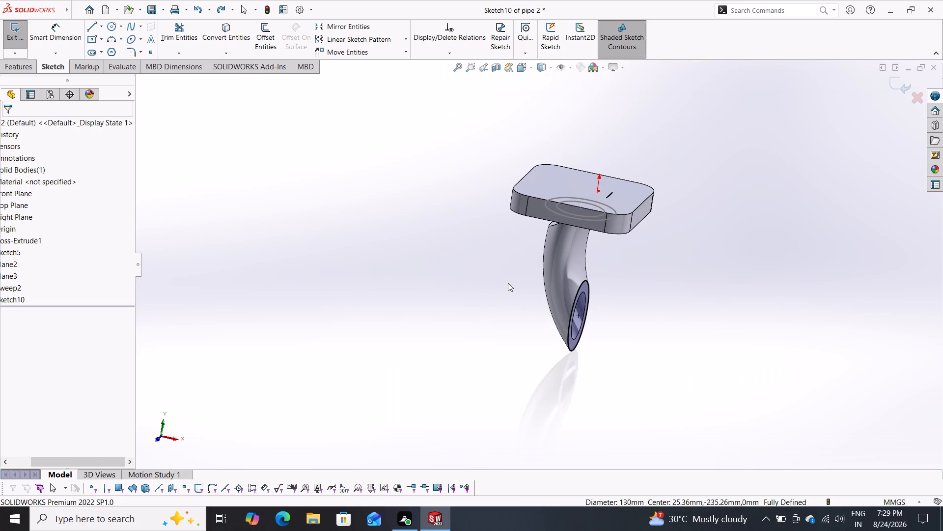
key(ctrl+z)
key(ctrl+z)
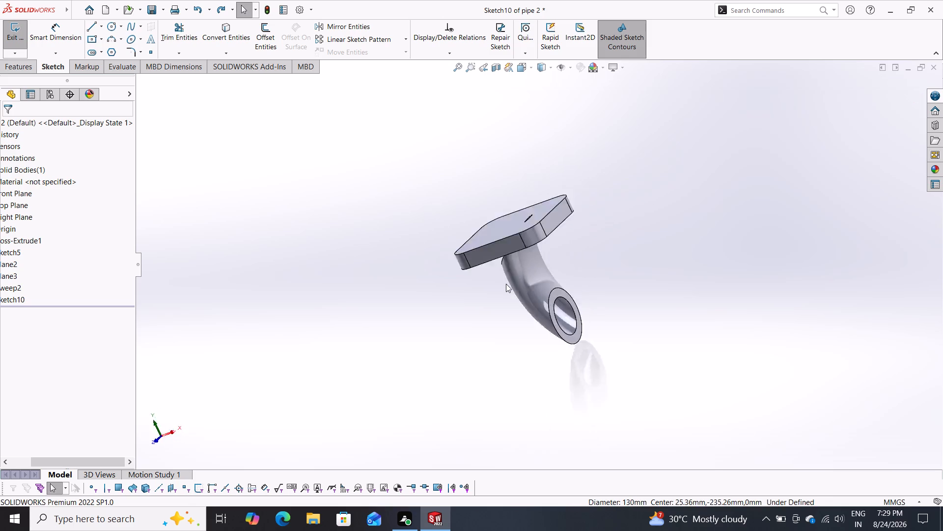
key(ctrl+z)
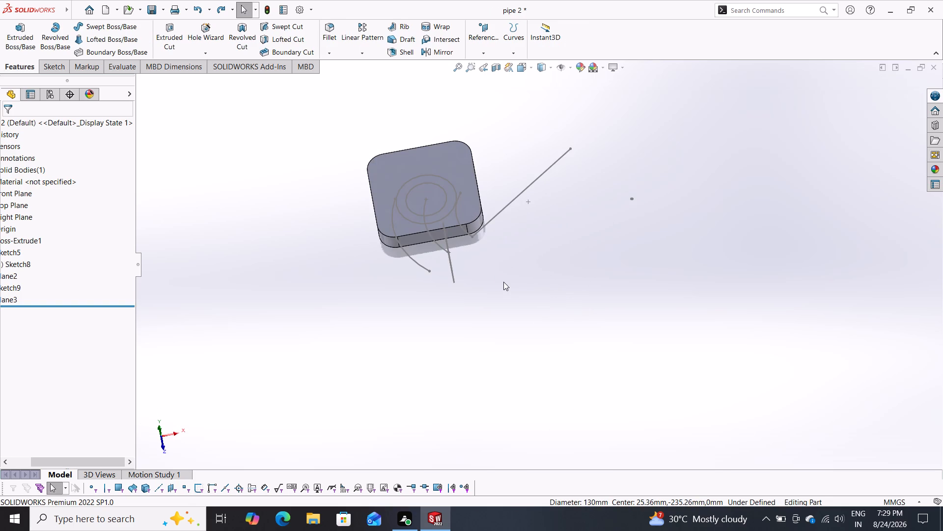
Edit Sketch8 and lengthen the middle R225 arc by moving its free endpoint to about X 143.6, Y -324.7 mm.
scroll(480, 278, down, 2)
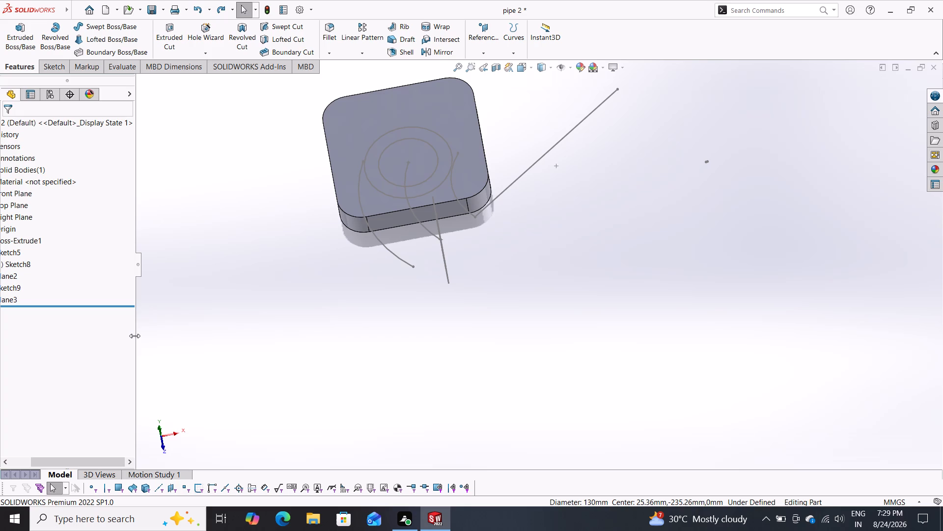
drag(135, 336, 195, 338)
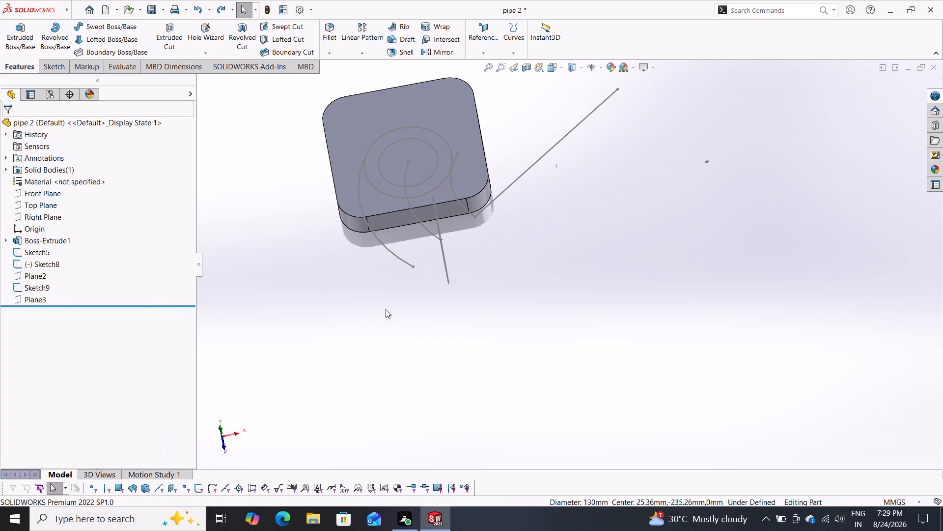
scroll(387, 310, down, 1)
scroll(387, 310, up, 2)
scroll(534, 298, up, 1)
middle_drag(534, 296, 514, 264)
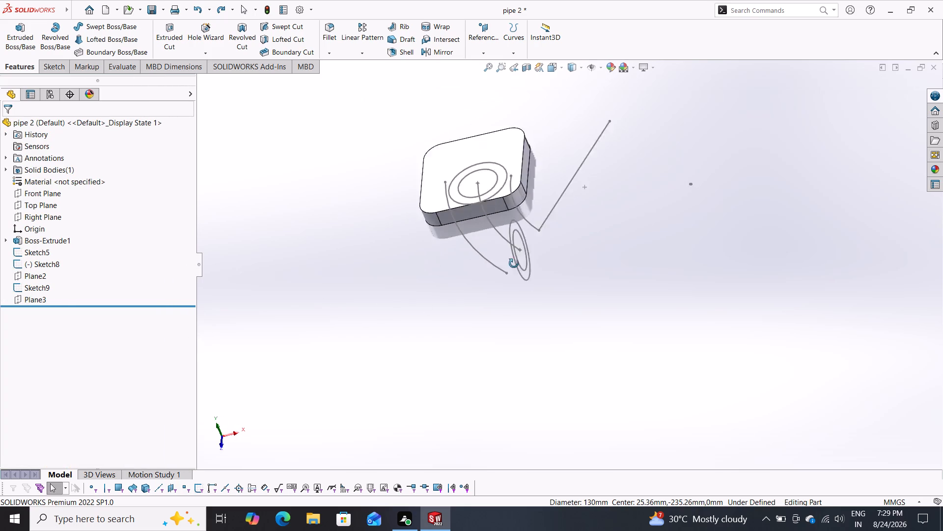
middle_drag(514, 264, 532, 291)
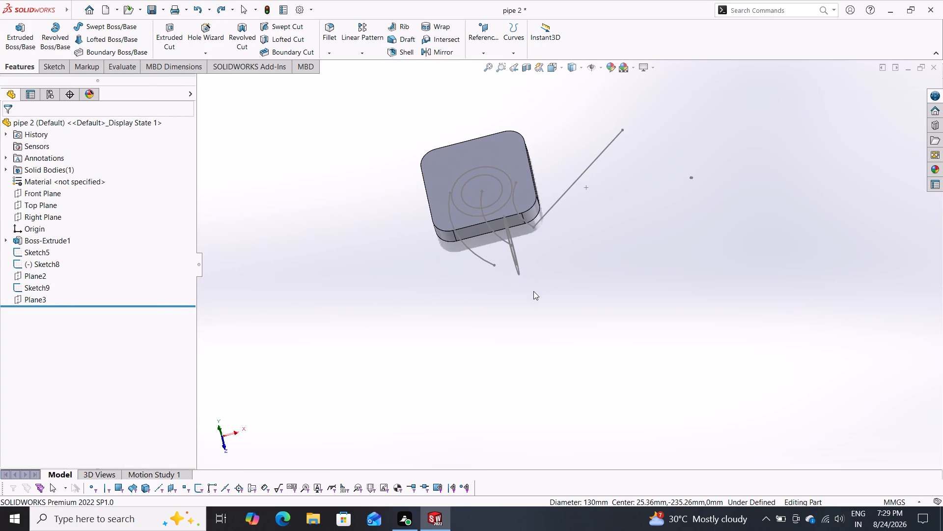
click(49, 265)
click(59, 236)
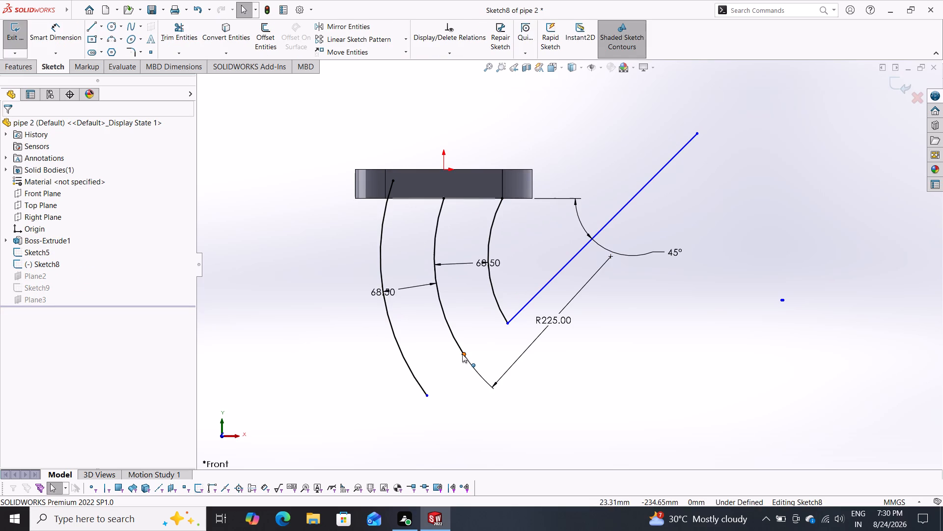
drag(462, 354, 566, 373)
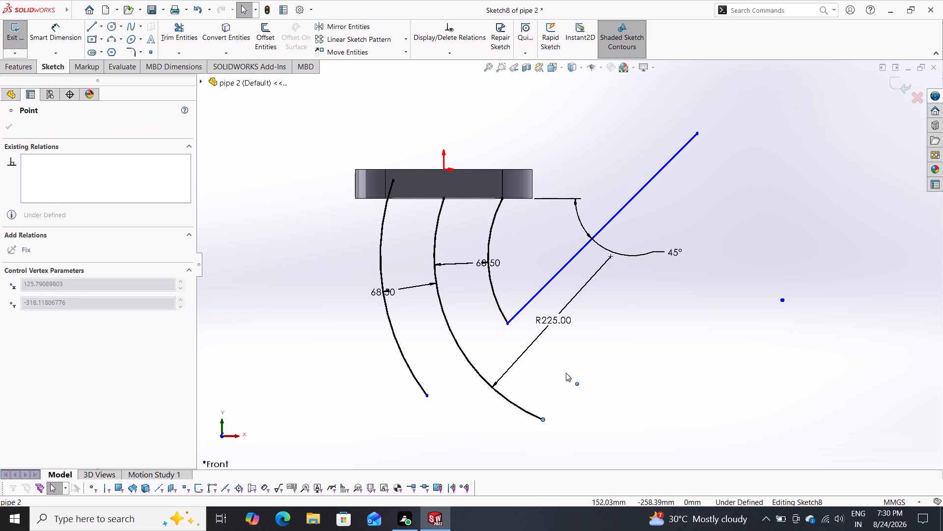
drag(566, 373, 574, 371)
key(Escape)
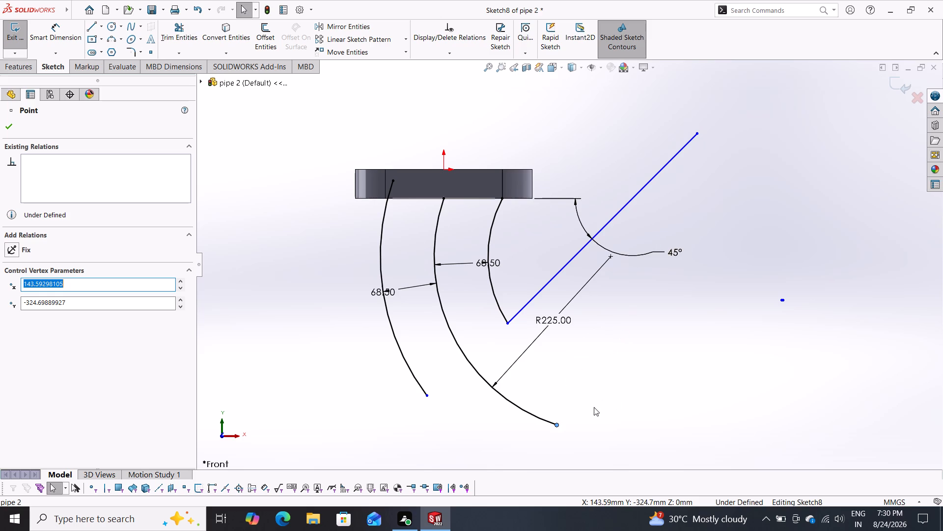
Lengthen the inner offset arc, moving the endpoint it shares with the 45° line to about X 143.8, Y -251.1 mm.
scroll(579, 338, down, 3)
scroll(576, 338, up, 4)
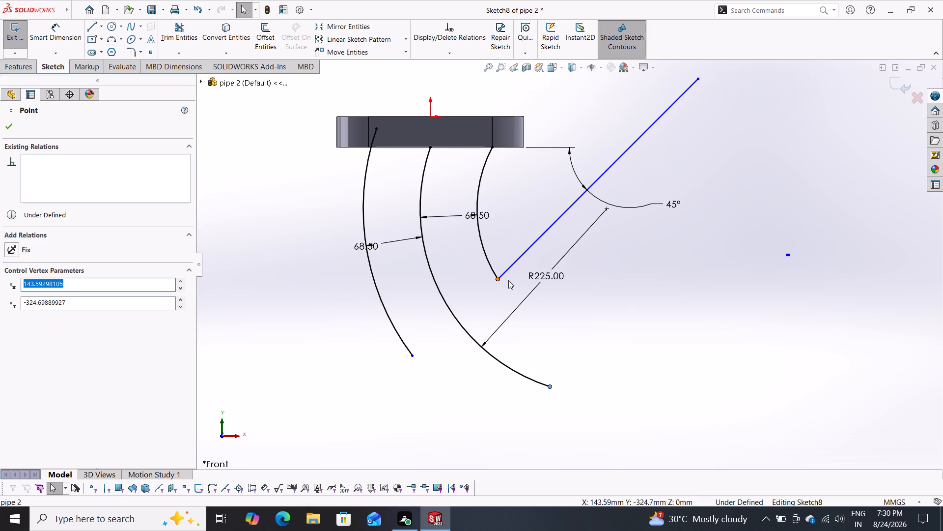
drag(497, 280, 557, 324)
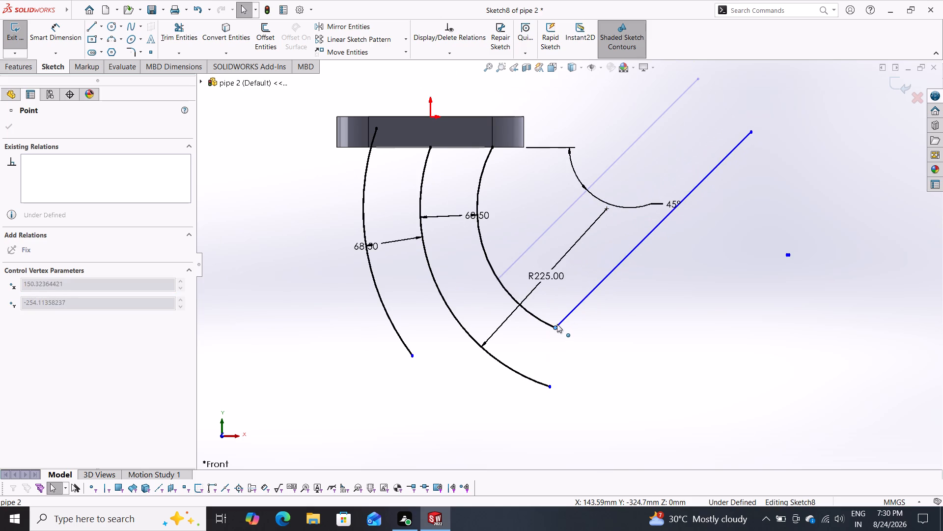
drag(557, 324, 544, 339)
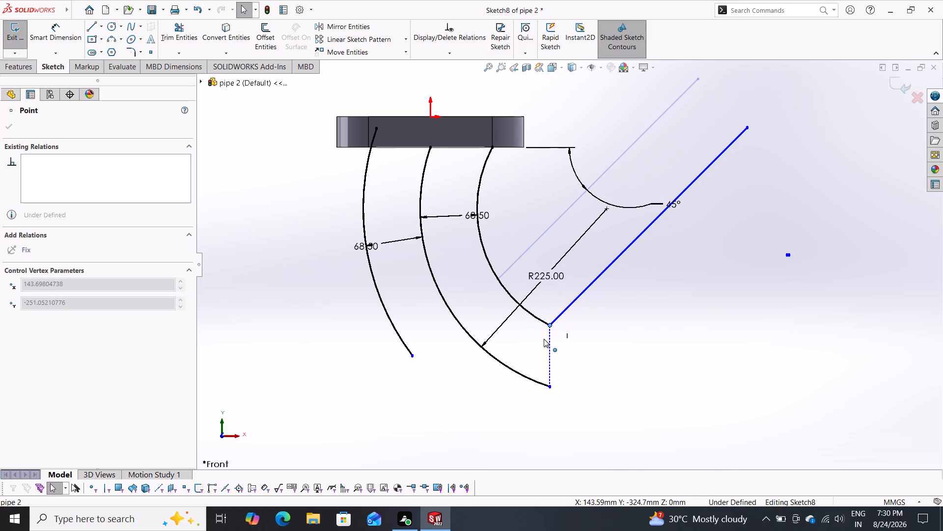
drag(544, 339, 544, 340)
key(Escape)
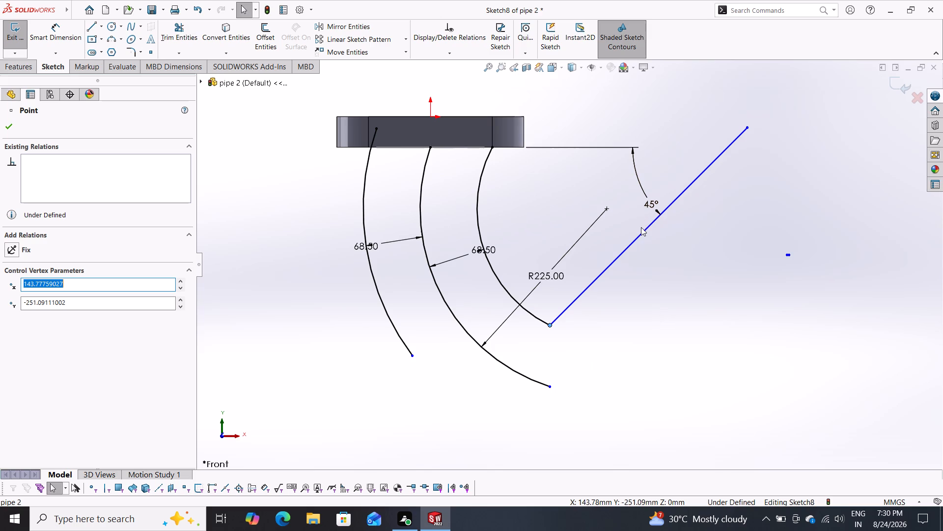
Lengthen the outer offset arc by moving its free lower endpoint to about X 151.2, Y -397.5 mm.
middle_drag(606, 117, 609, 120)
middle_drag(609, 120, 610, 252)
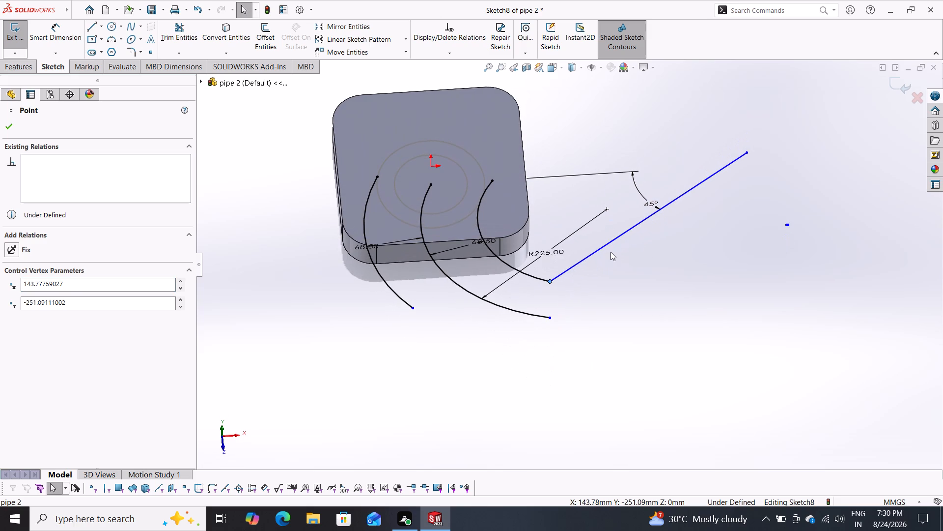
middle_drag(635, 284, 630, 154)
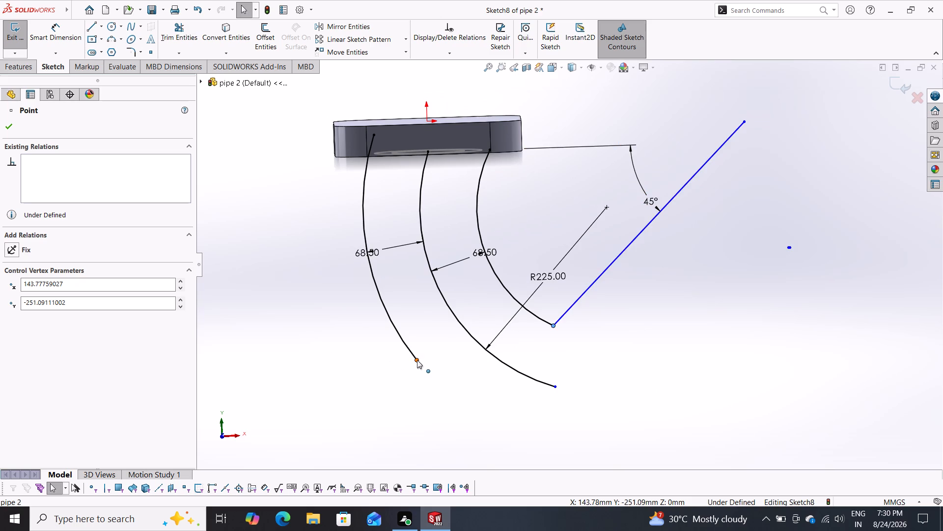
drag(417, 360, 560, 448)
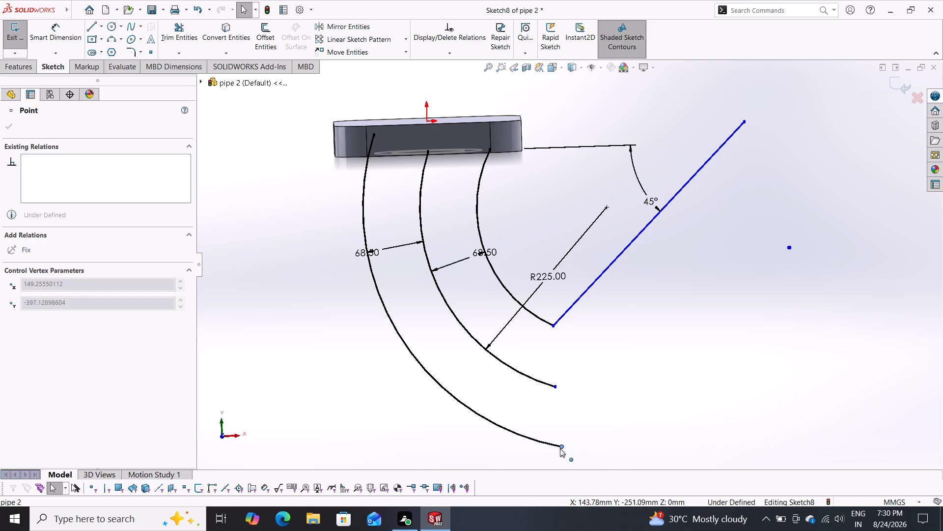
drag(560, 448, 562, 453)
key(Escape)
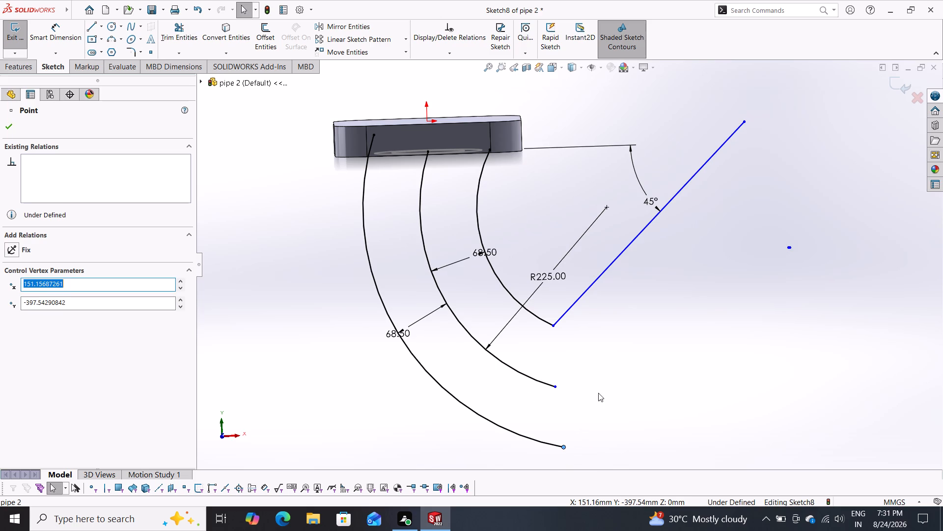
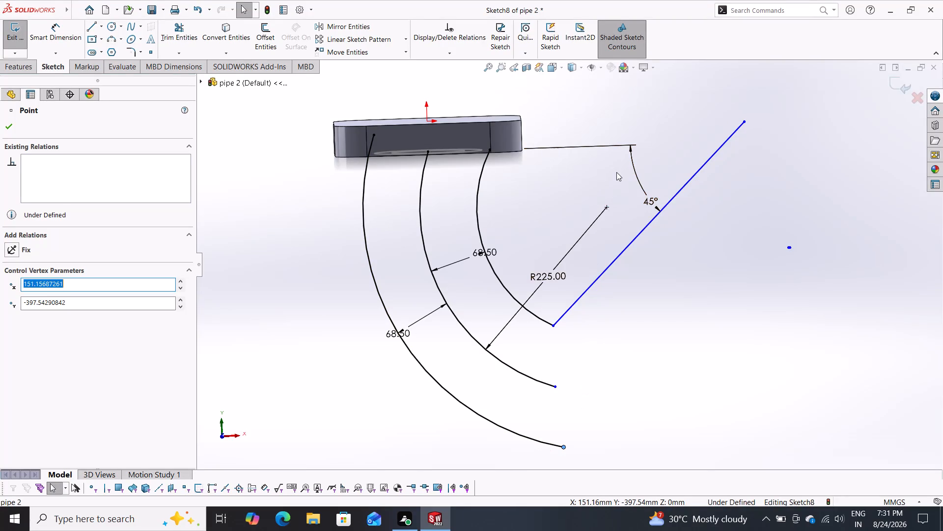
Finish editing Sketch8, keeping the lengthened arcs.
middle_drag(632, 96, 626, 238)
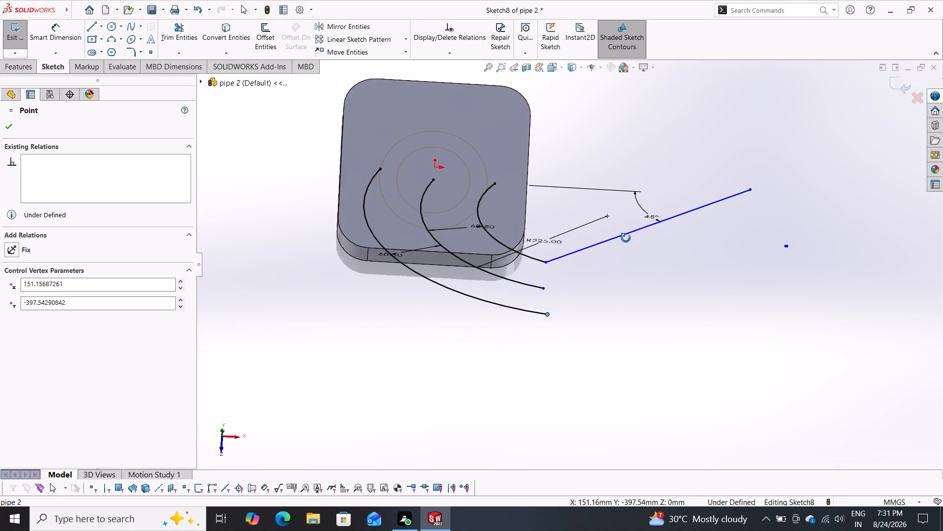
middle_drag(626, 238, 625, 177)
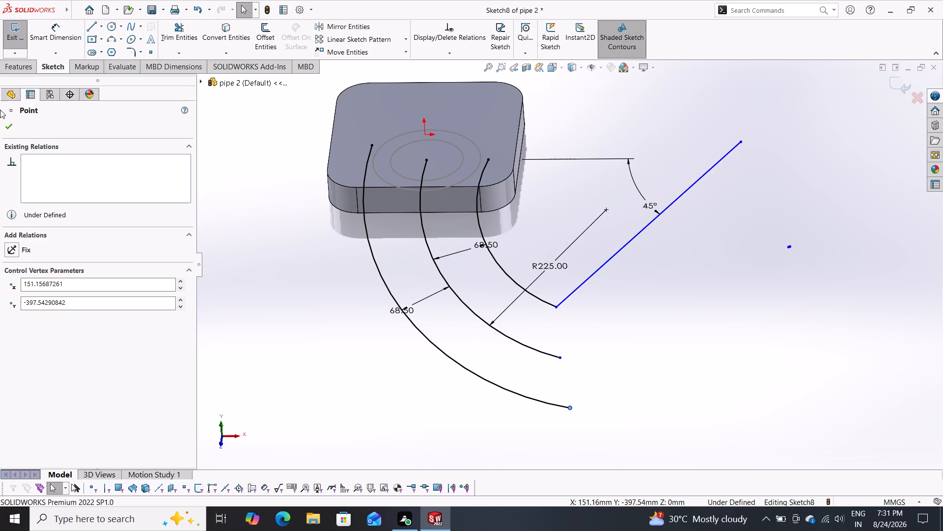
click(20, 122)
click(13, 125)
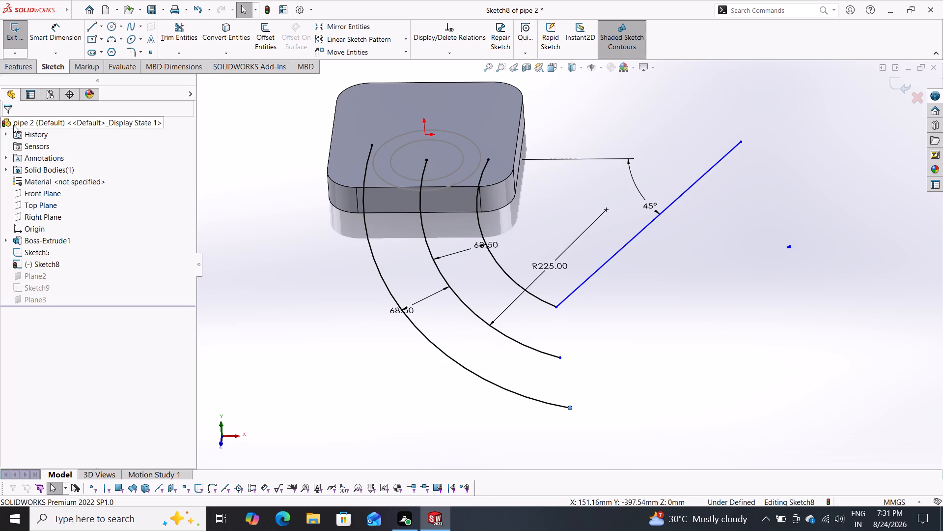
click(30, 281)
drag(909, 85, 909, 89)
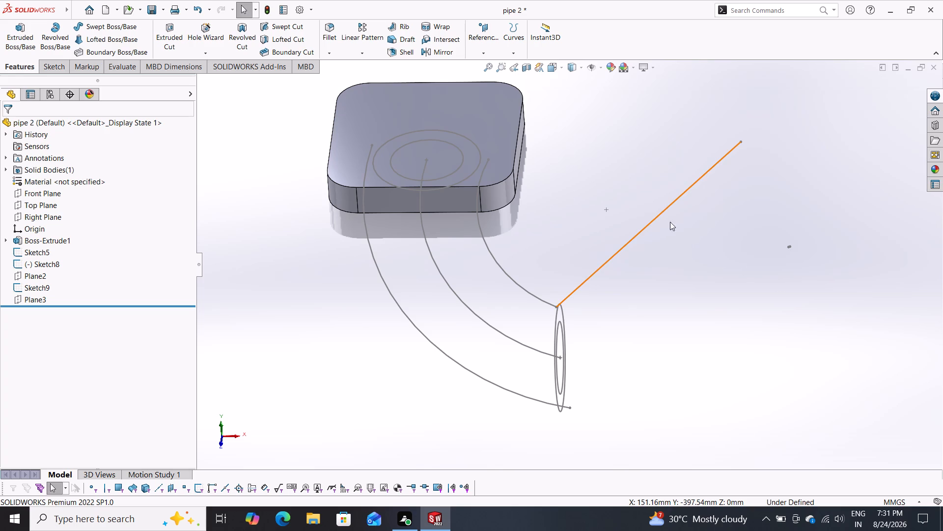
Examine how the three path arcs line up with the base plate's circles and the circular profile at the arm's far end.
scroll(654, 143, down, 1)
middle_drag(654, 143, 663, 221)
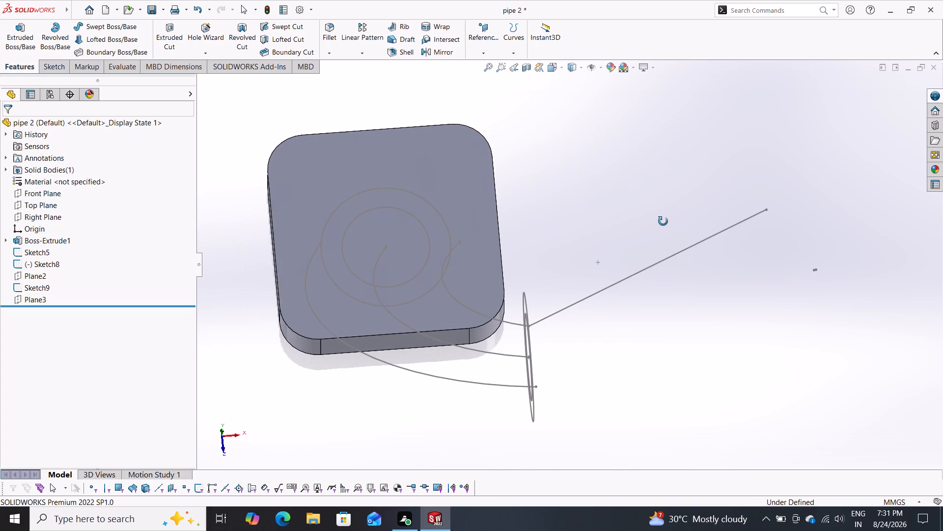
middle_drag(663, 221, 663, 162)
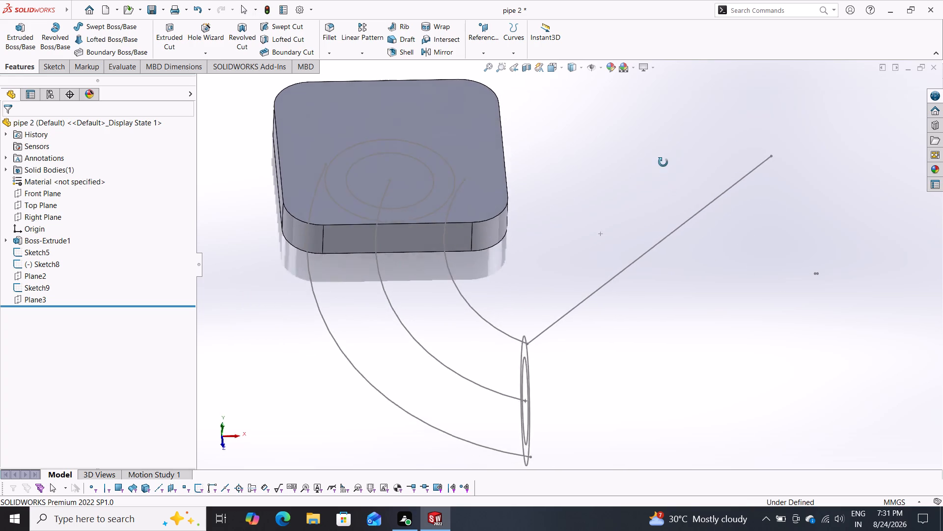
middle_drag(663, 162, 671, 295)
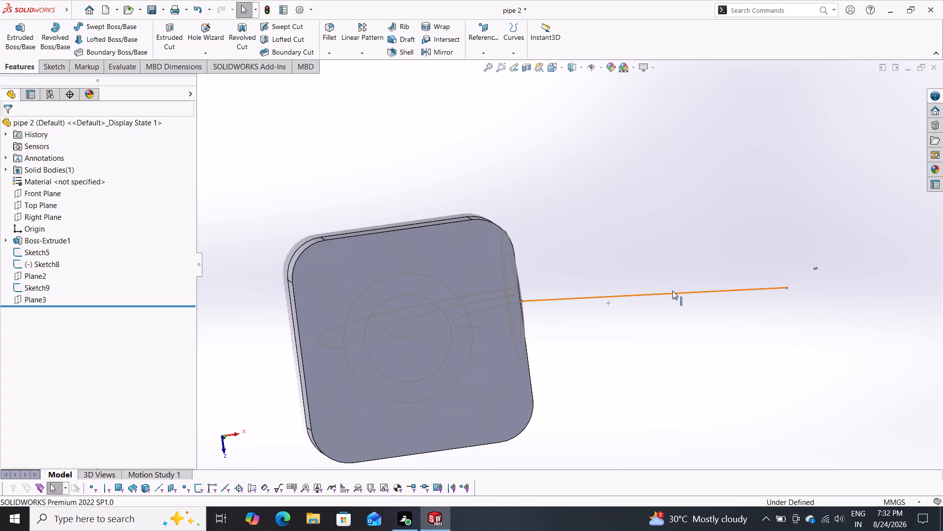
middle_drag(580, 352, 556, 286)
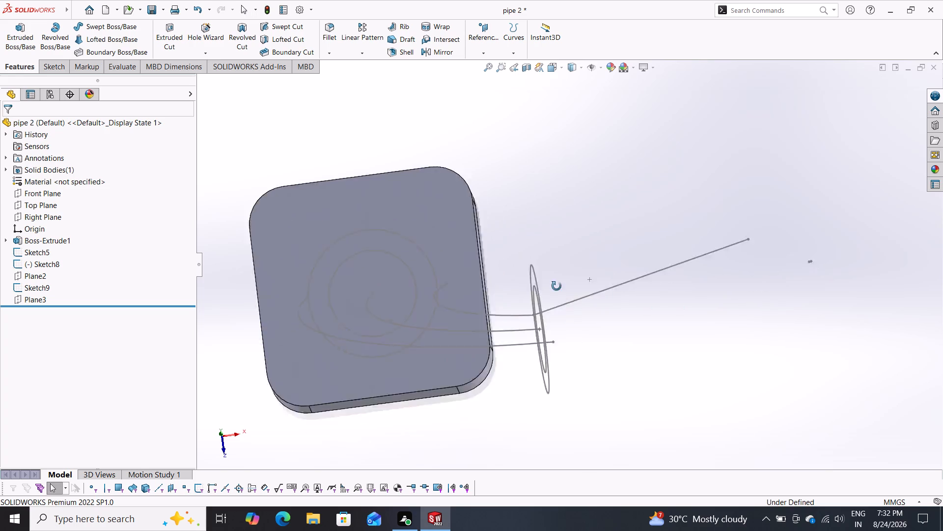
middle_drag(556, 286, 511, 179)
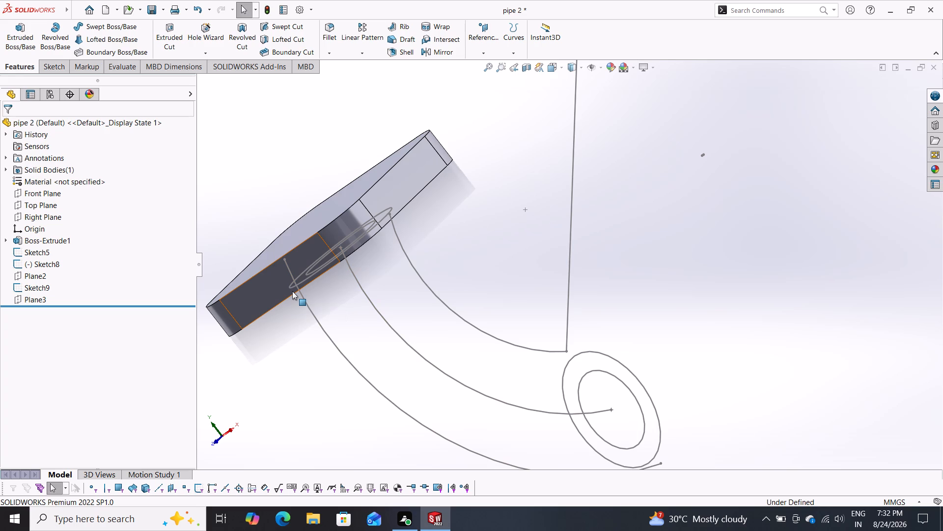
middle_drag(498, 232, 499, 232)
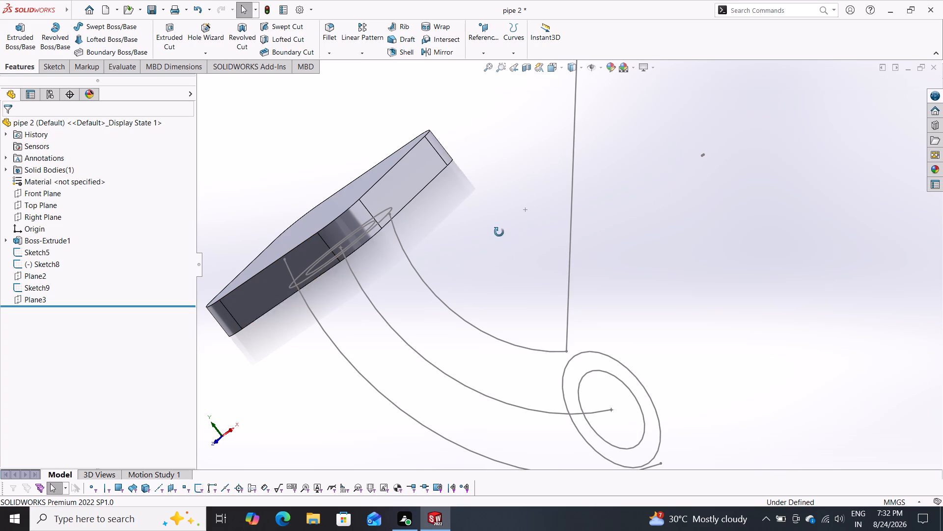
middle_drag(499, 232, 557, 284)
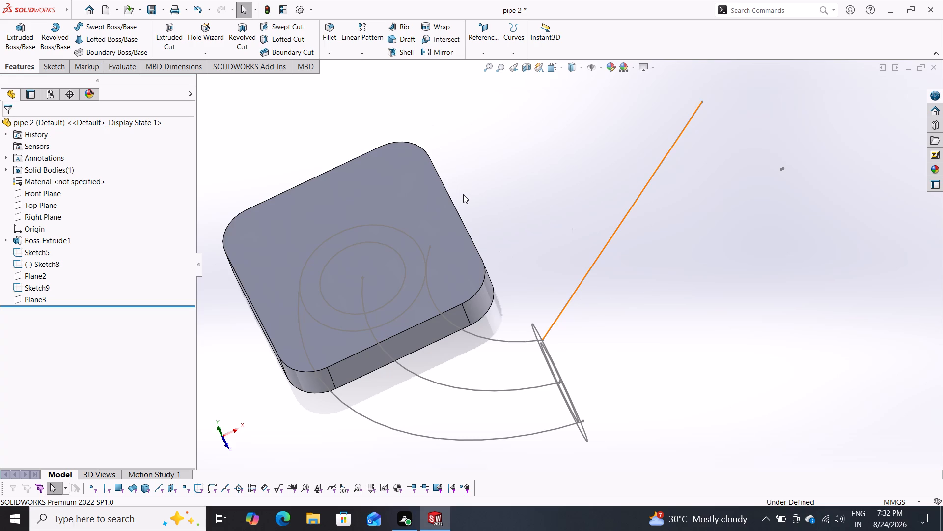
middle_drag(521, 219, 527, 309)
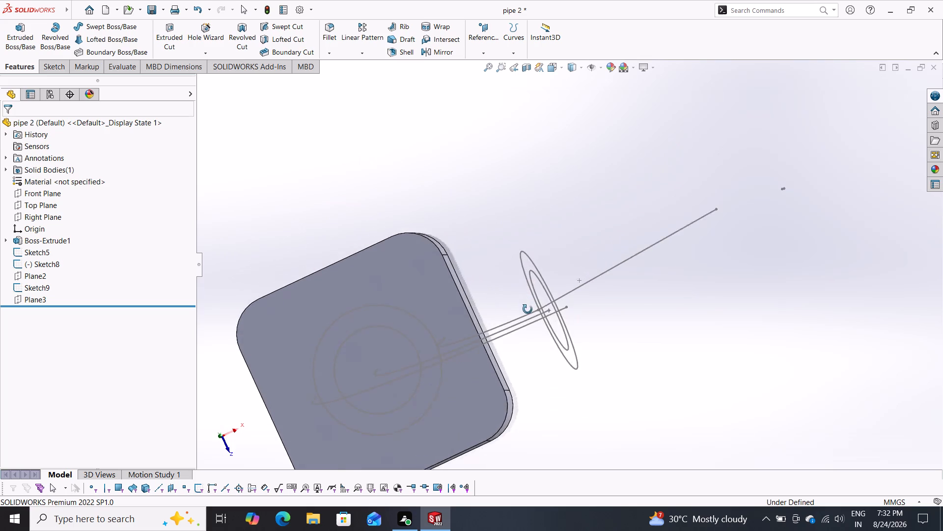
middle_drag(527, 309, 538, 254)
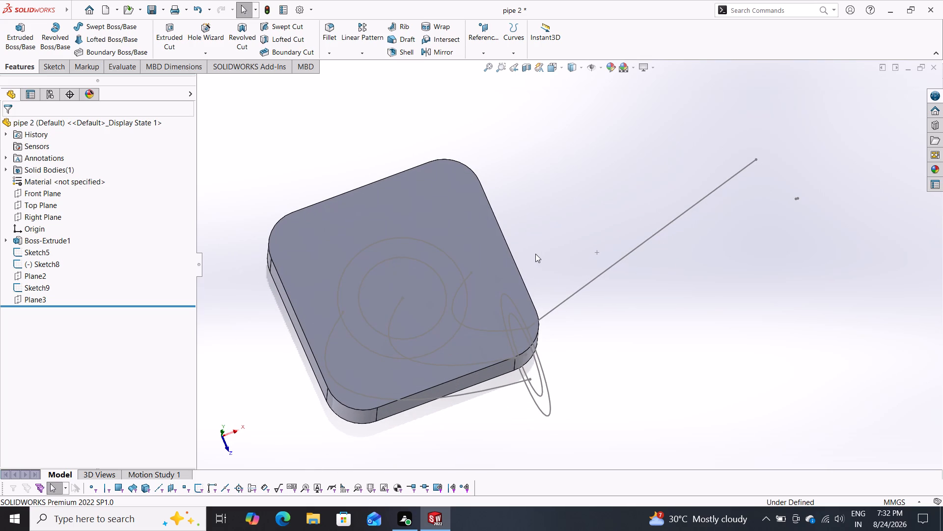
middle_drag(528, 250, 478, 255)
scroll(477, 255, down, 1)
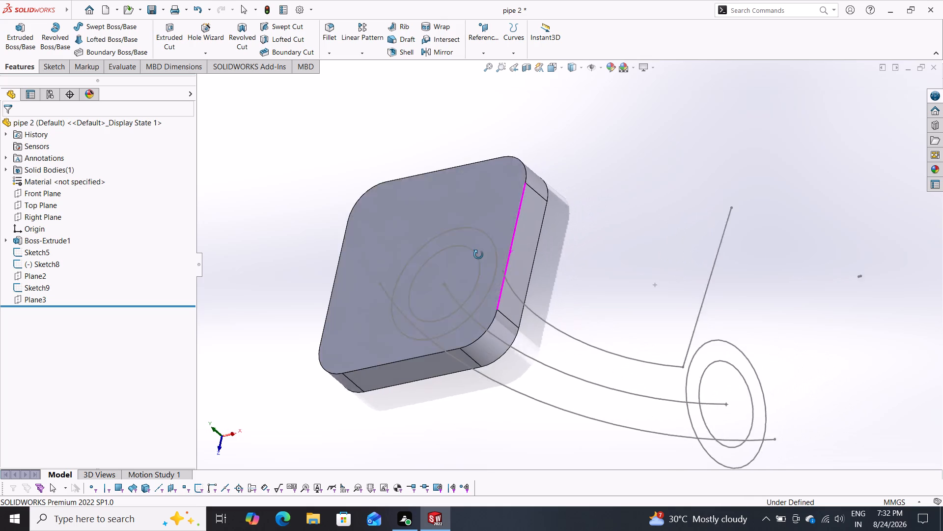
middle_drag(478, 255, 479, 255)
scroll(608, 254, down, 2)
scroll(609, 254, up, 8)
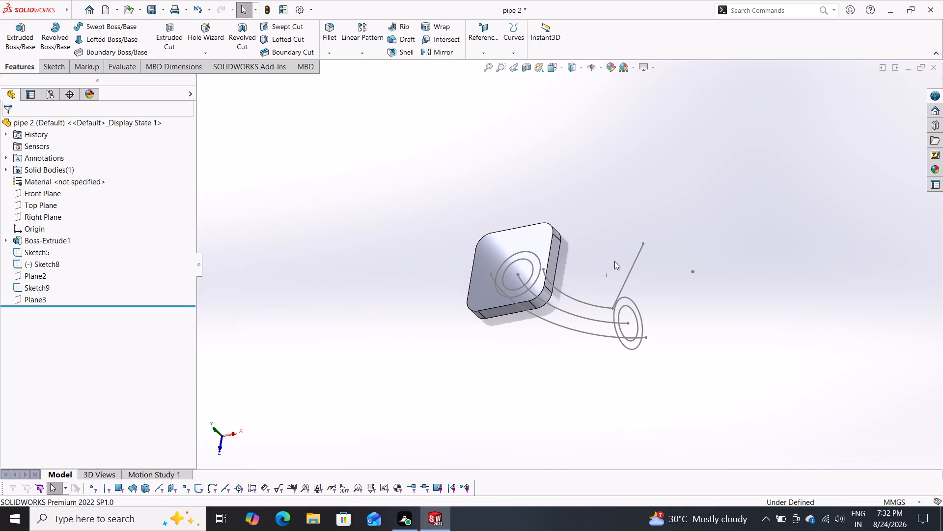
middle_drag(626, 279, 632, 297)
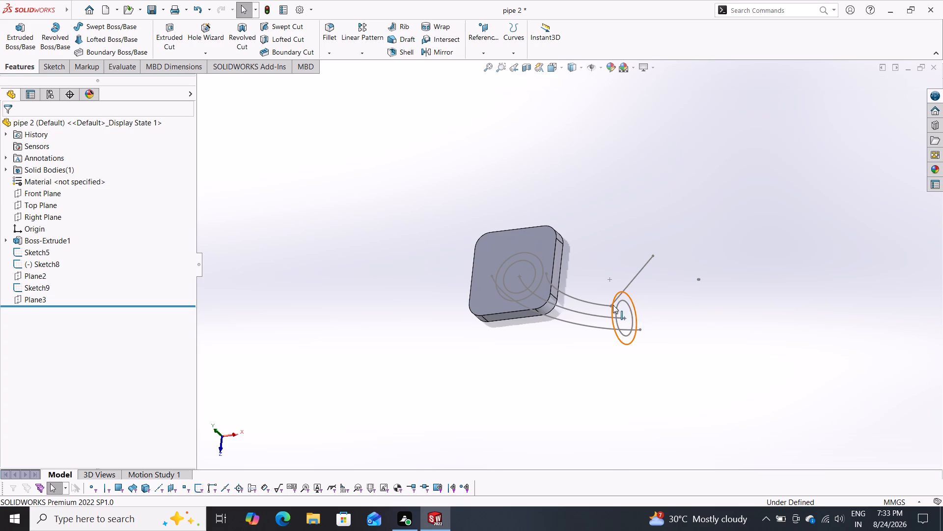
middle_drag(599, 230, 625, 218)
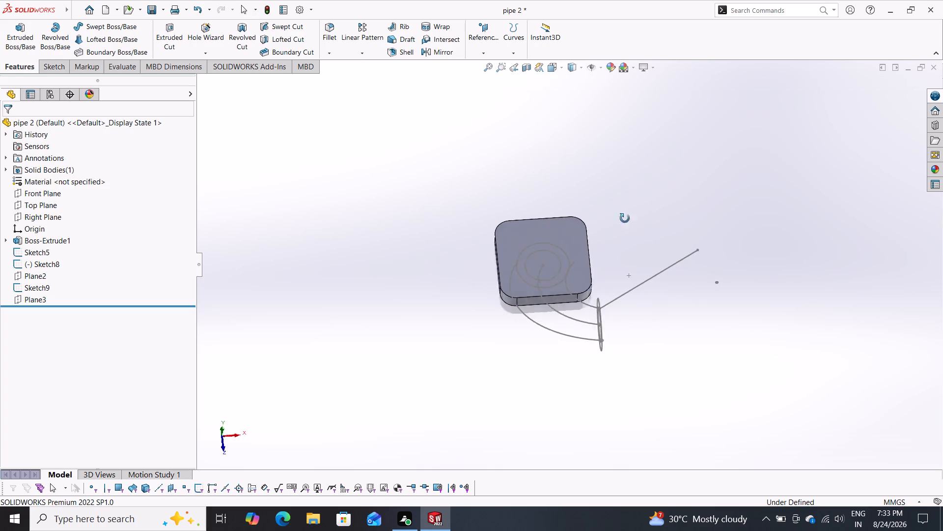
middle_drag(625, 218, 618, 170)
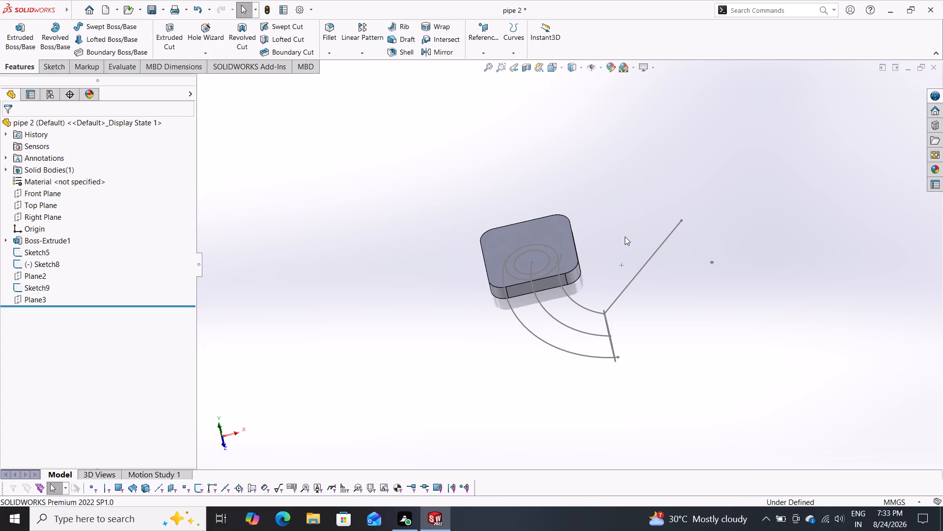
middle_drag(634, 254, 642, 300)
middle_drag(642, 300, 642, 297)
middle_drag(625, 245, 509, 309)
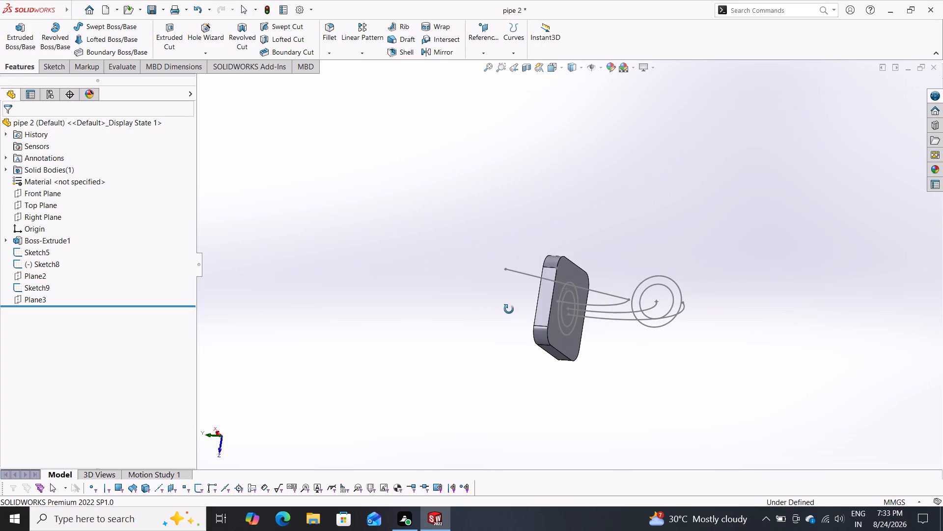
middle_drag(509, 309, 646, 187)
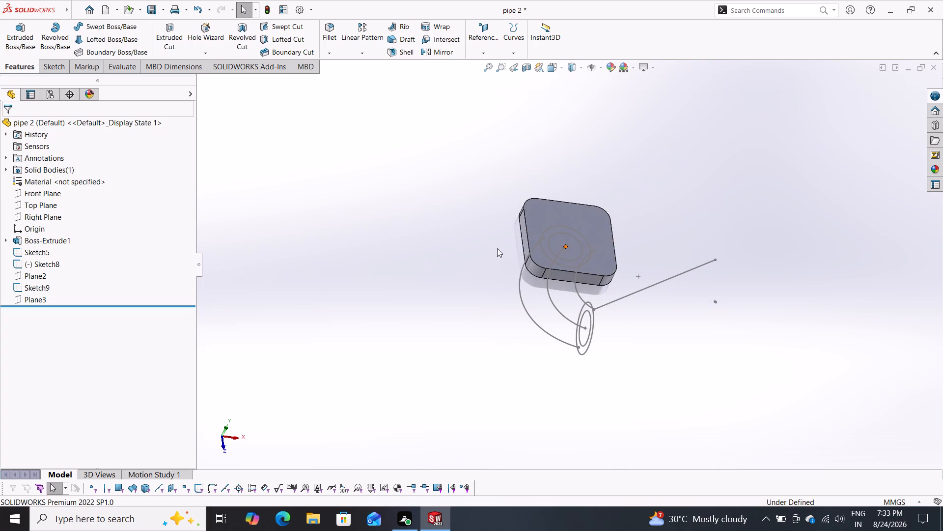
Edit Sketch5 on the base plate and delete the diameter dimensions of its inner and outer circles.
click(28, 255)
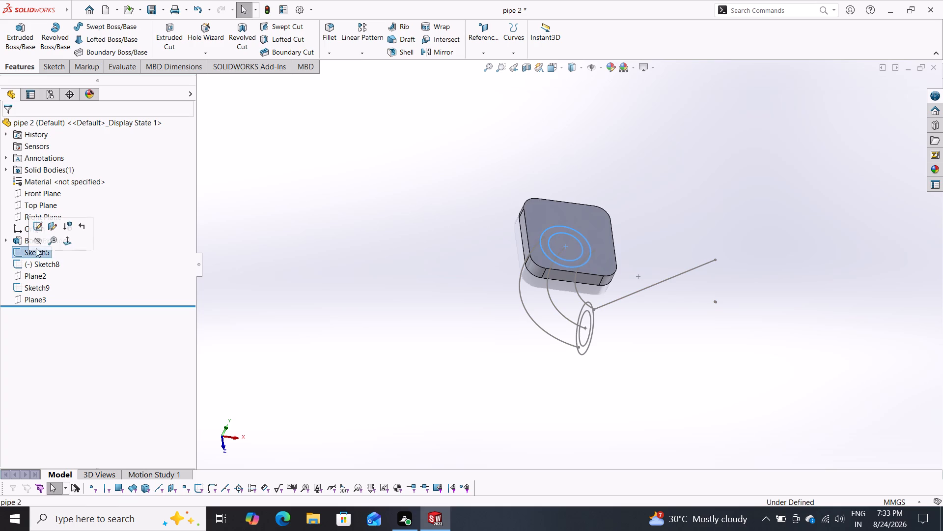
click(36, 225)
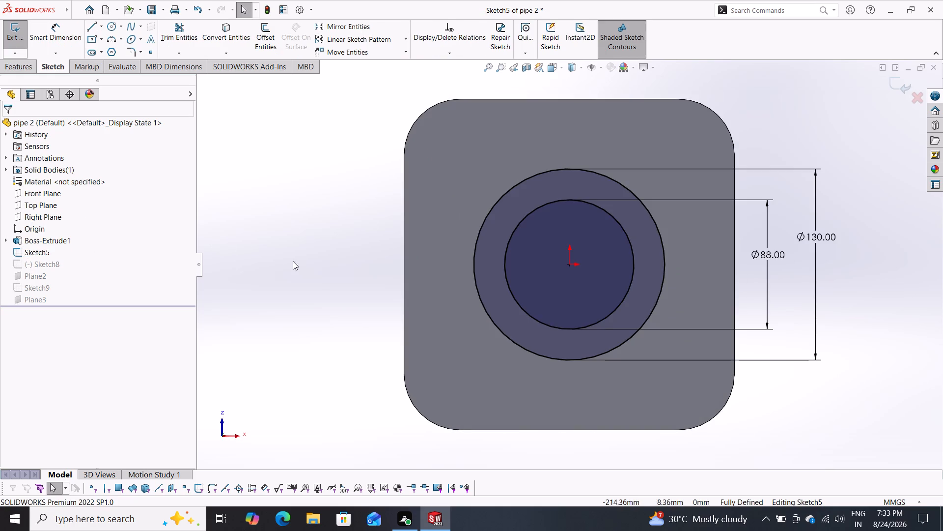
click(770, 258)
key(Delete)
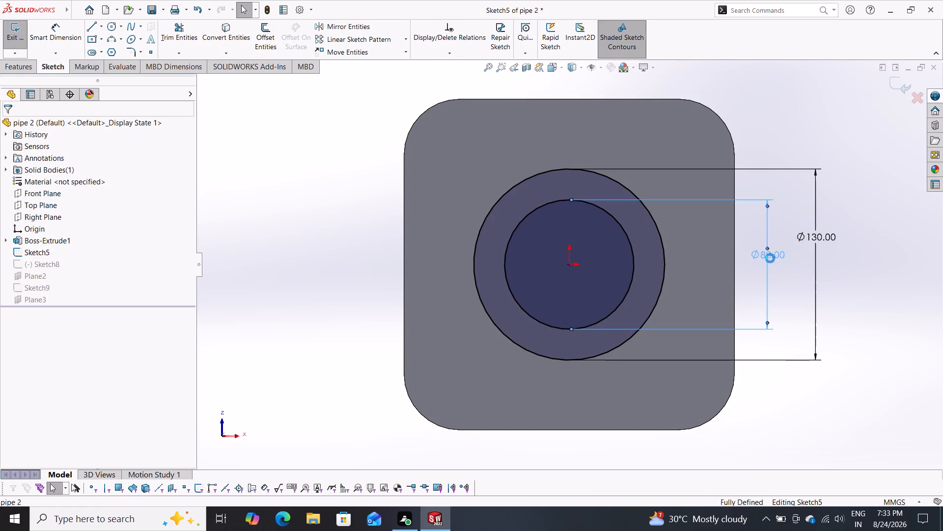
click(818, 238)
key(Delete)
key(Delete)
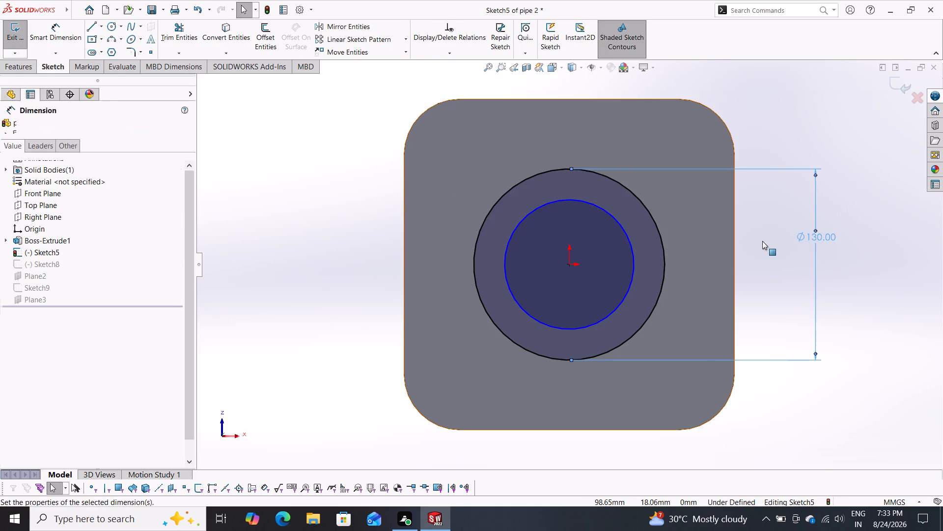
Delete both concentric circles from Sketch5 and exit the sketch, continuing the rebuild without repairing Sketch8.
click(659, 230)
key(Delete)
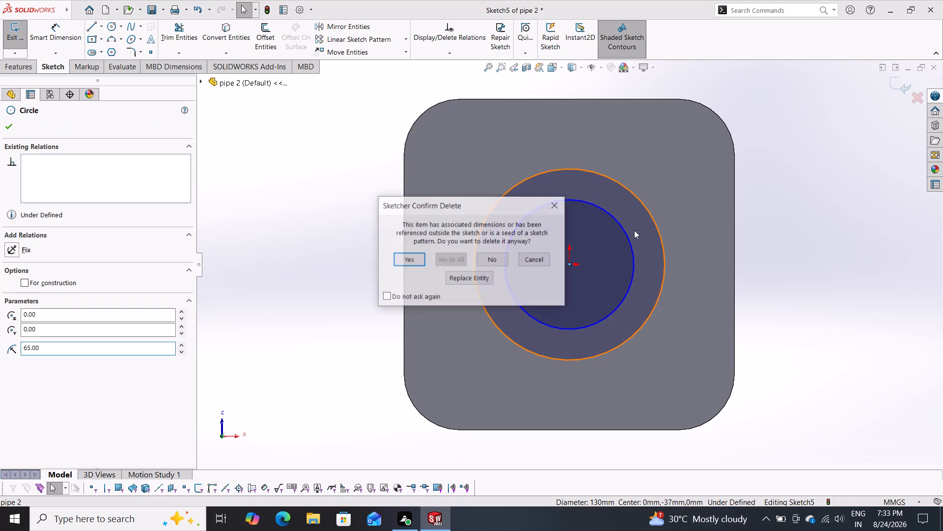
click(409, 255)
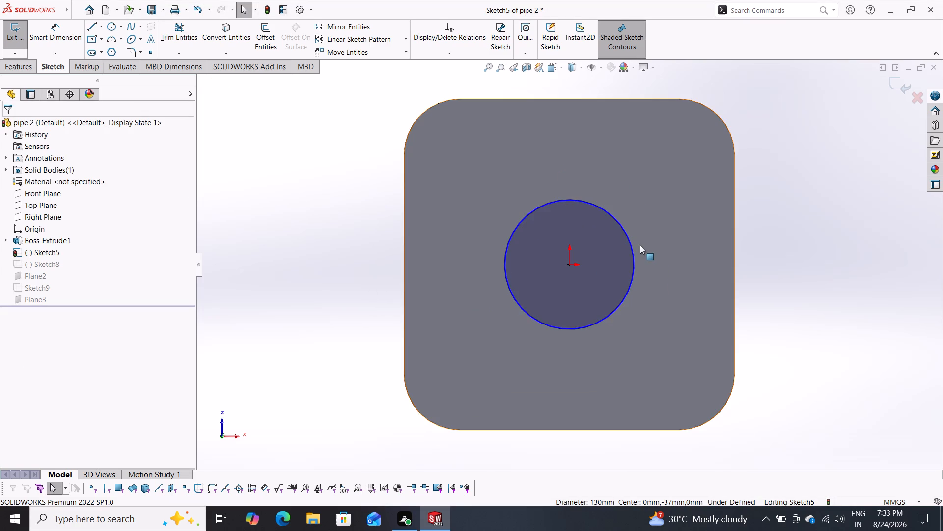
click(633, 247)
key(Delete)
key(Delete)
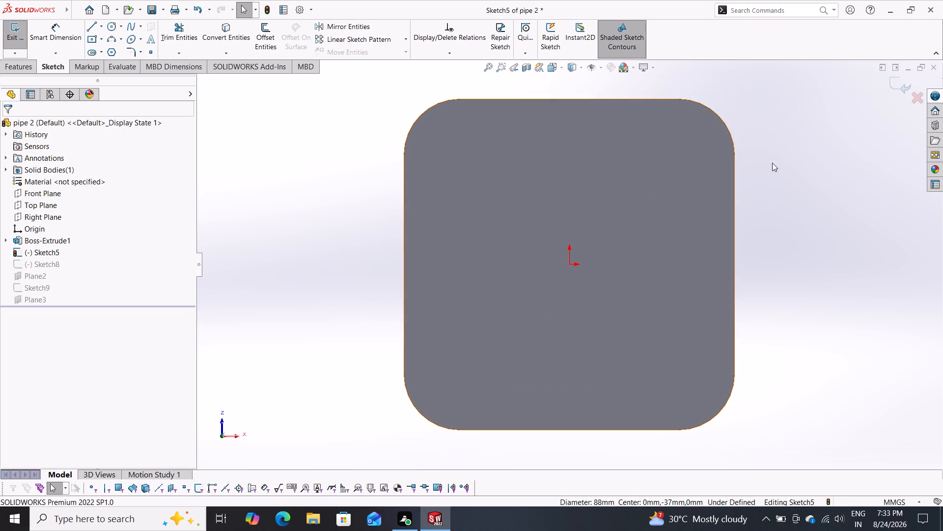
click(904, 83)
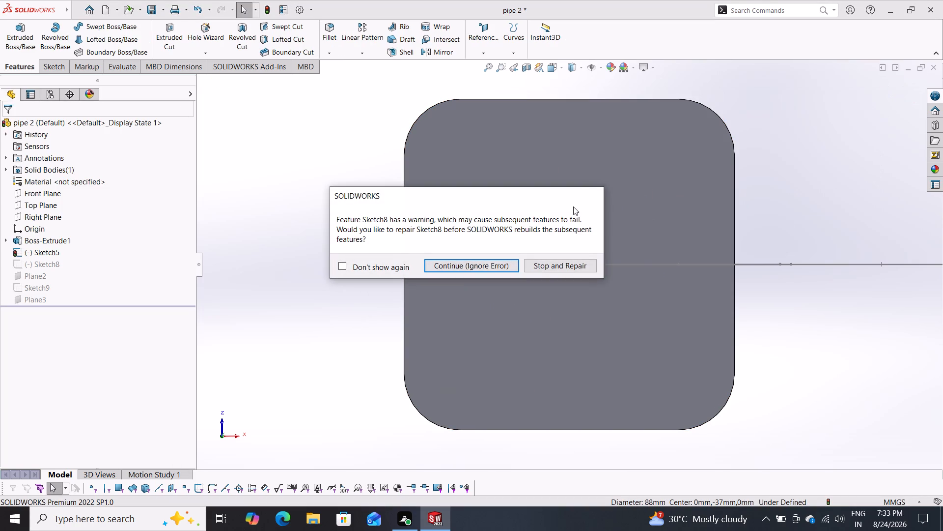
click(482, 265)
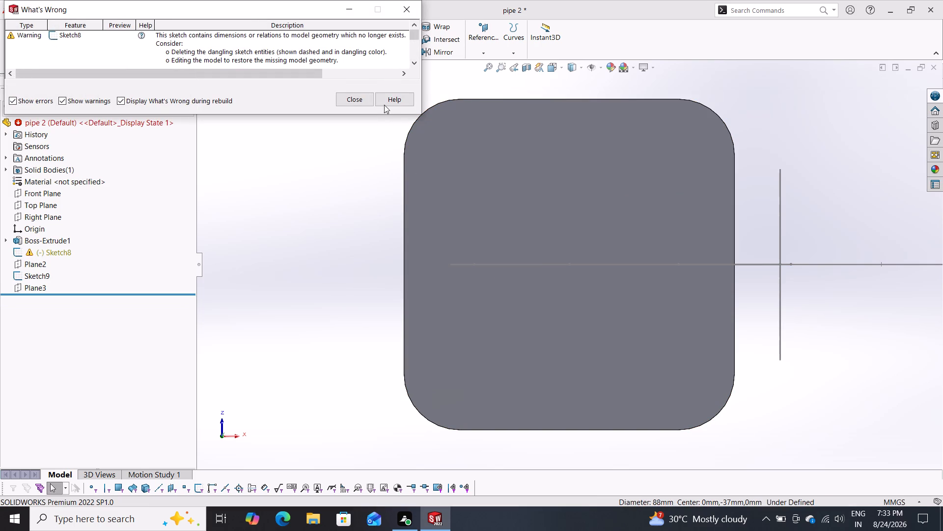
click(356, 95)
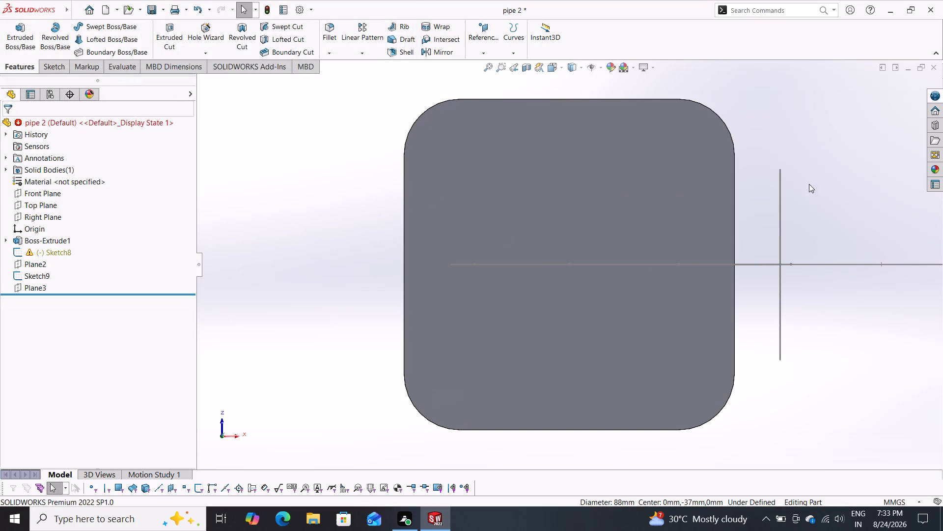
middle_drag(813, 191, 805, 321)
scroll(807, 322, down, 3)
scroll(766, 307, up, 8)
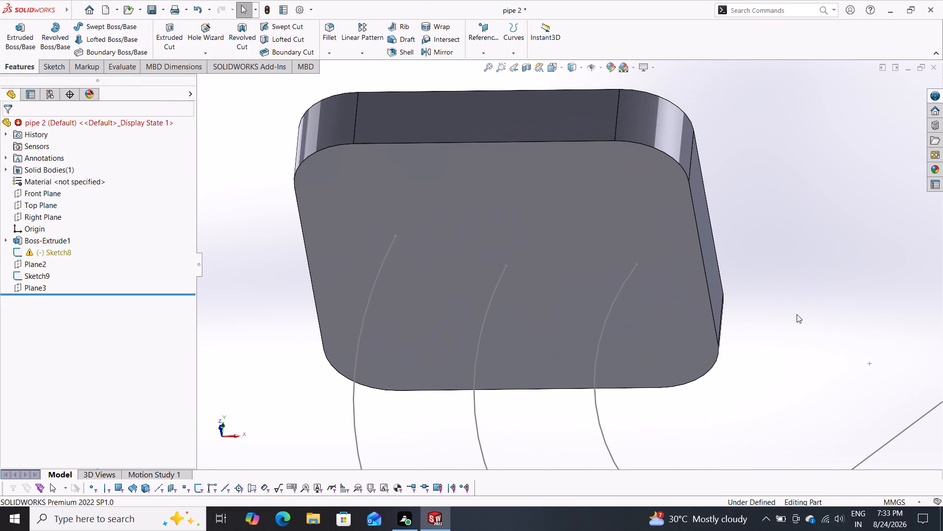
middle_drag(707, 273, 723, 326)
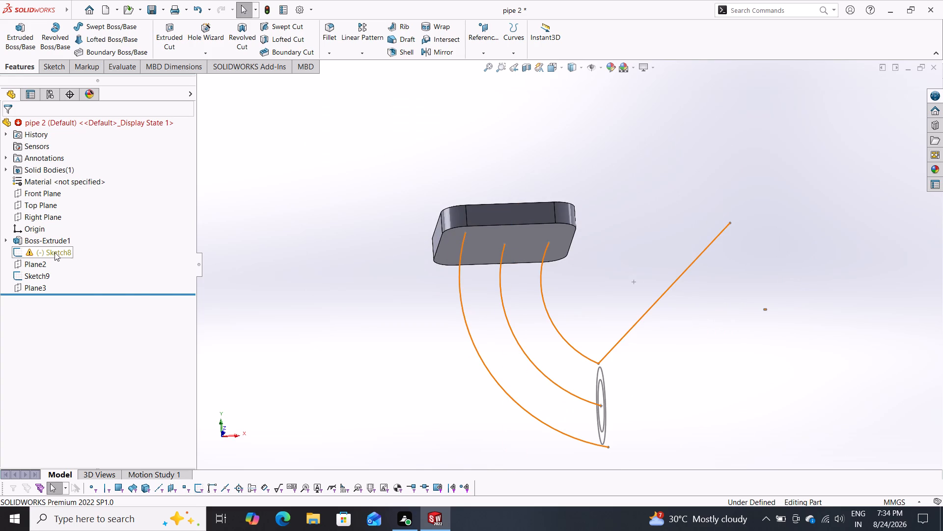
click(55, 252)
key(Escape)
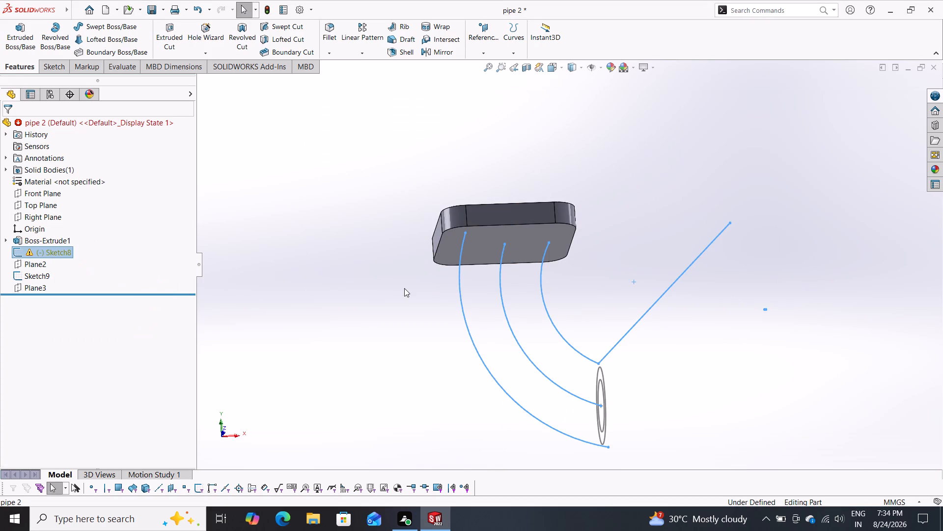
Undo the recent edits, including the lengthening of the arcs in Sketch8, continuing the rebuild without repairing Sketch8.
key(ctrl+z)
key(ctrl+z)
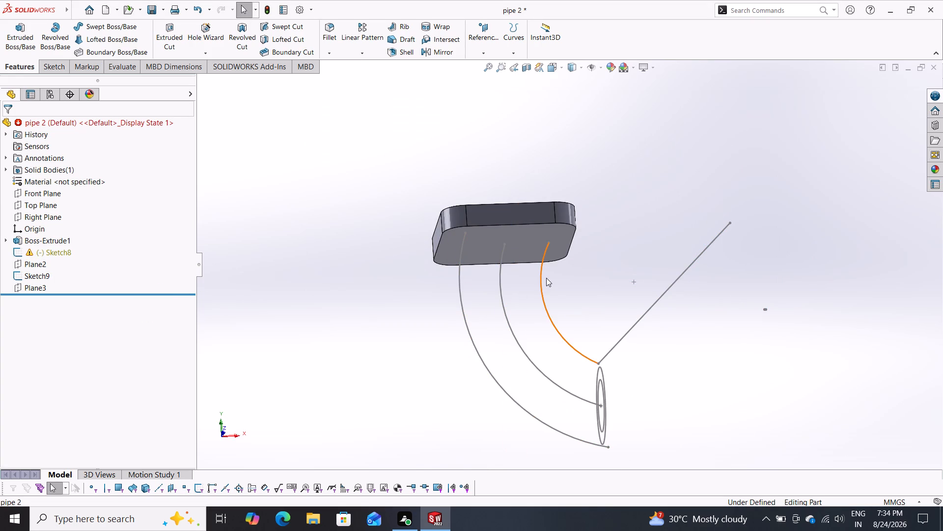
key(Escape)
key(Escape)
key(ctrl+z)
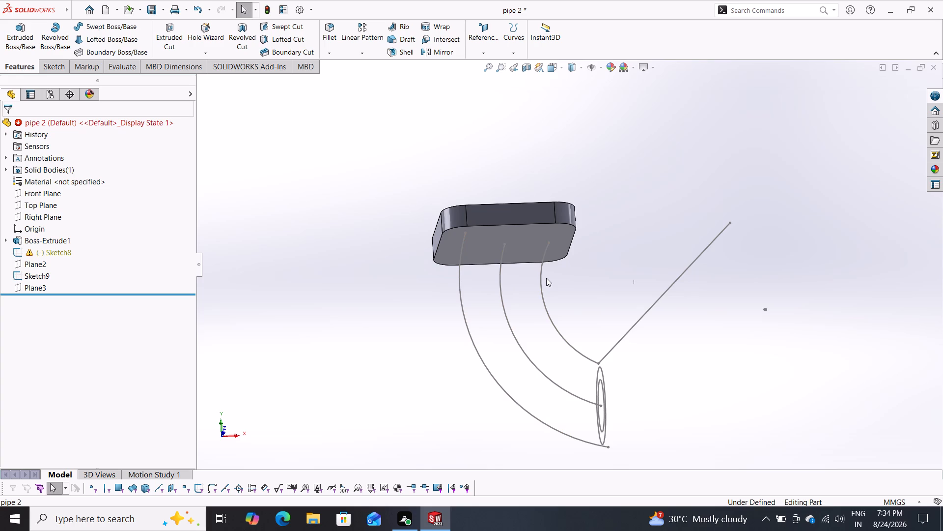
key(ctrl+z)
key(ctrl+z)
key(ctrl+z)
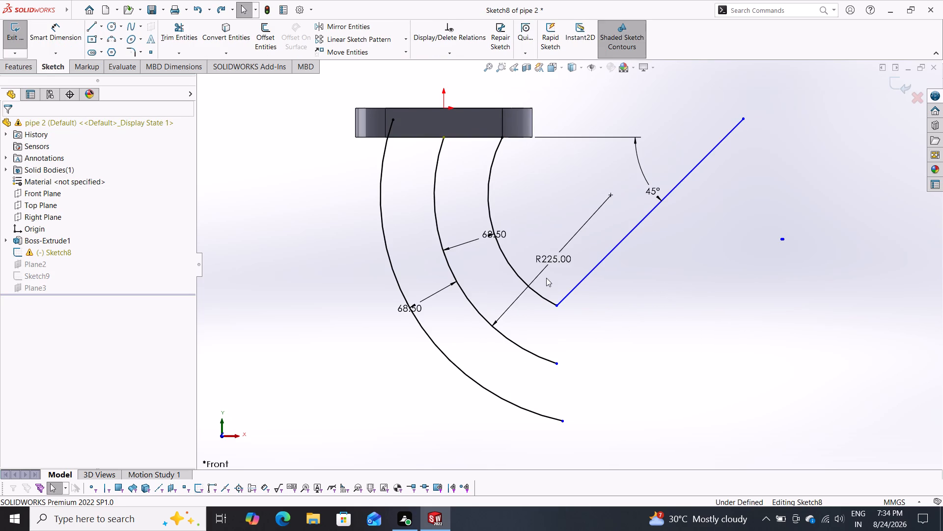
key(ctrl+z)
key(ctrl+z)
key(ctrl+z)
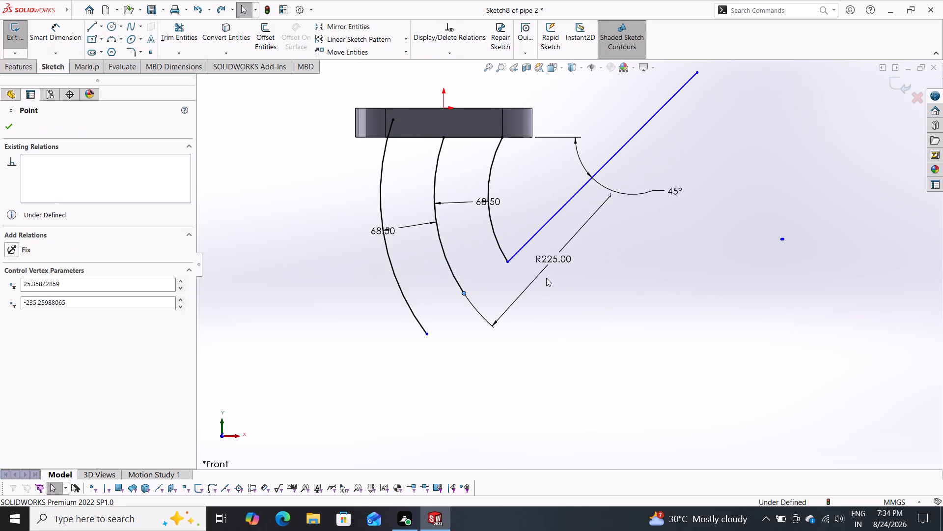
key(ctrl+z)
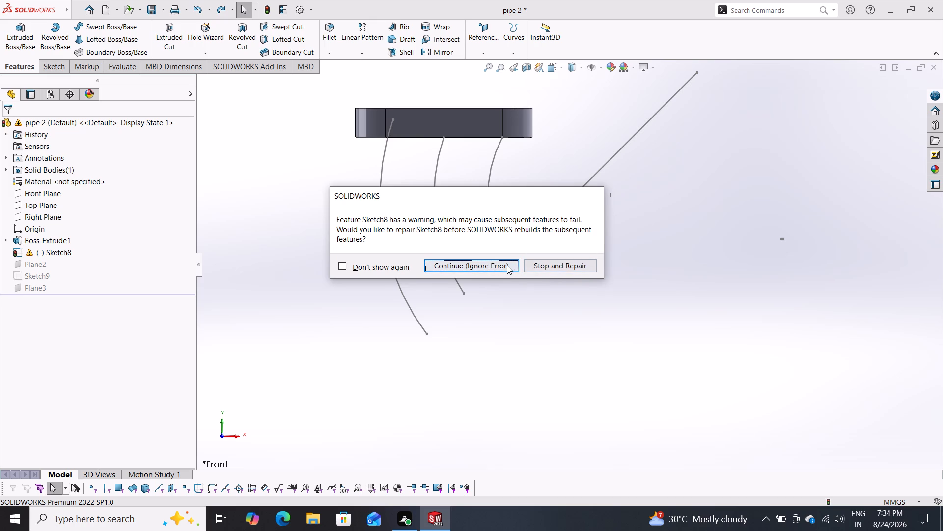
click(506, 265)
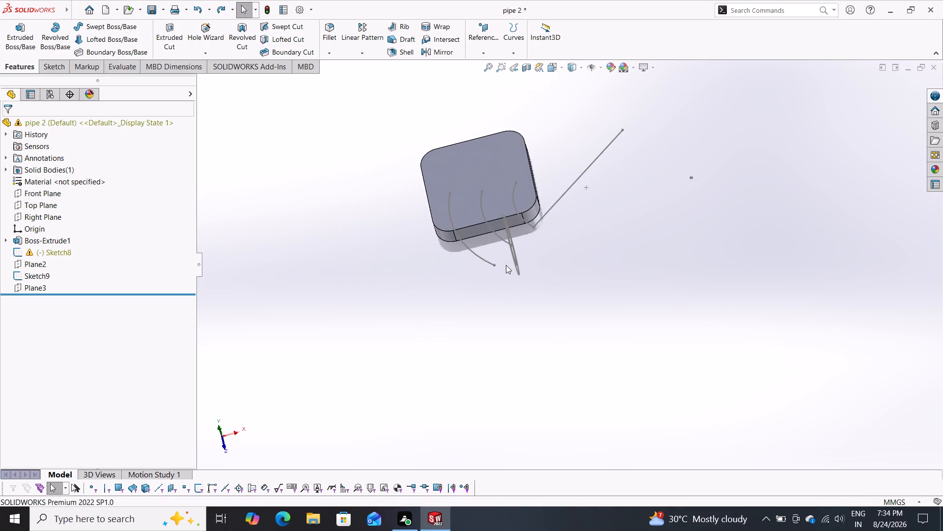
Continue undoing edits until Sketch5 is restored, Plane3 is removed and Sketch8 is open for editing, ignoring its rebuild warning.
key(ctrl+z)
key(ctrl+z)
key(ctrl+z)
key(ctrl+z)
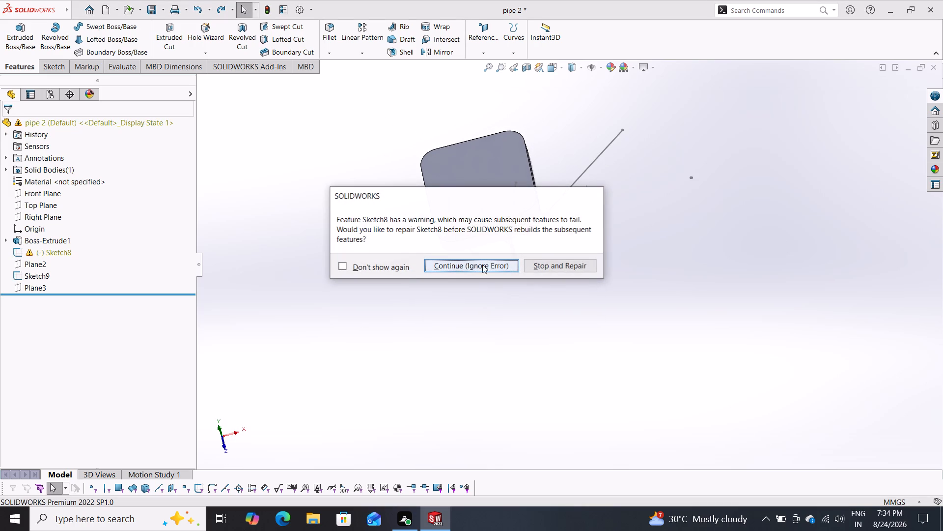
click(487, 269)
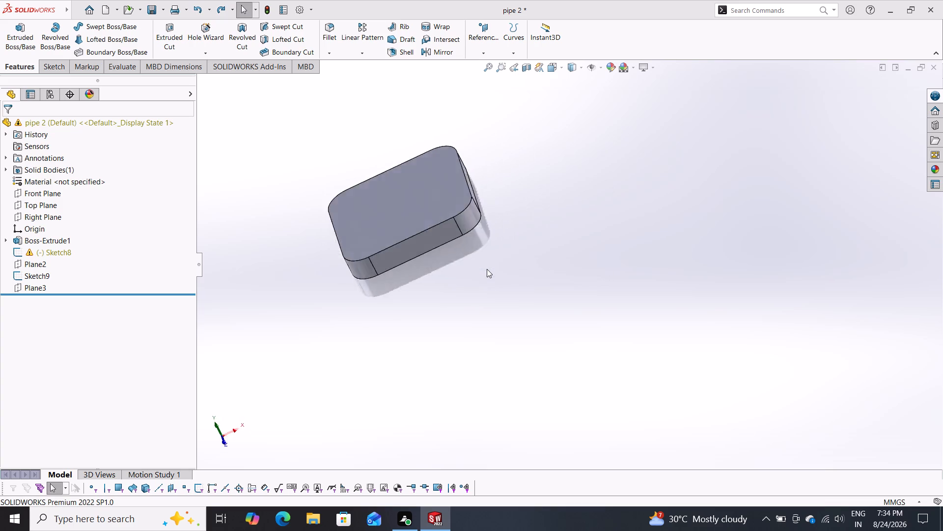
key(ctrl+z)
key(ctrl+z)
key(ctrl+z)
key(ctrl+z)
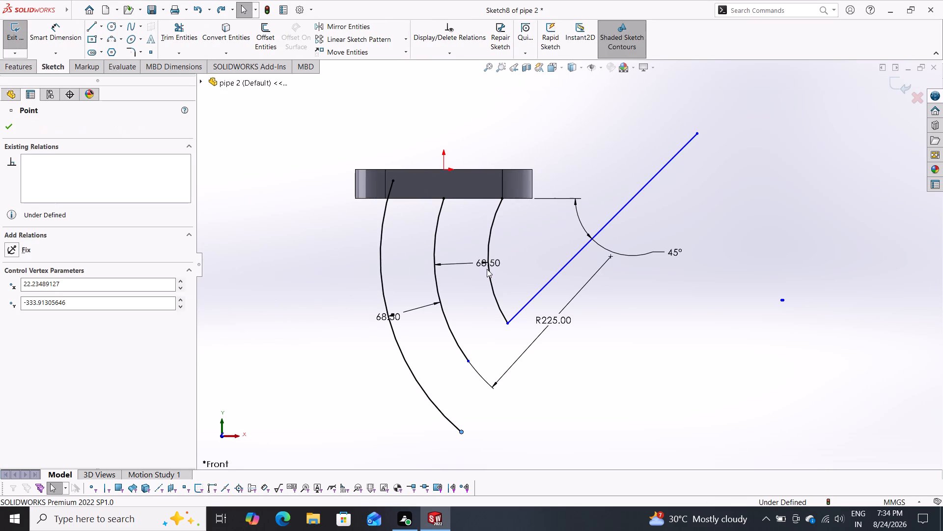
Delete the three path arcs, the 45° line and their dimensions from Sketch8.
click(1, 124)
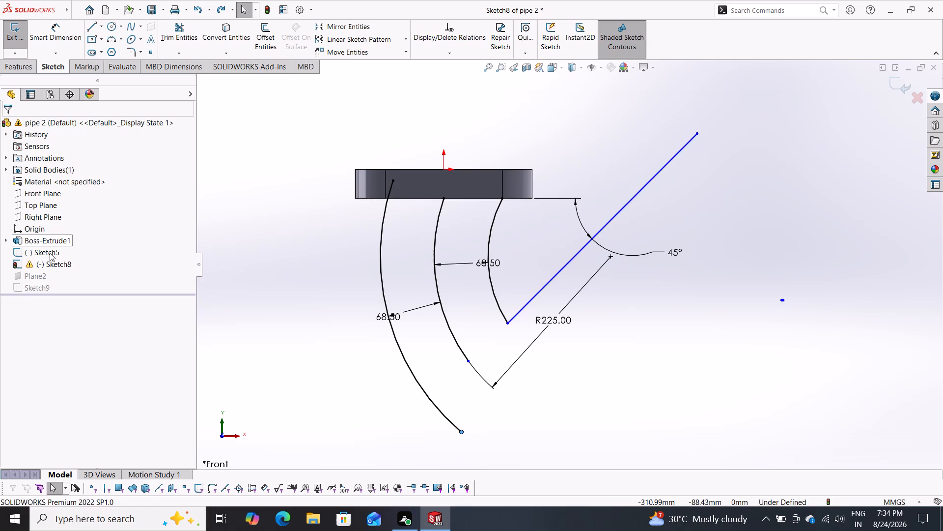
click(47, 266)
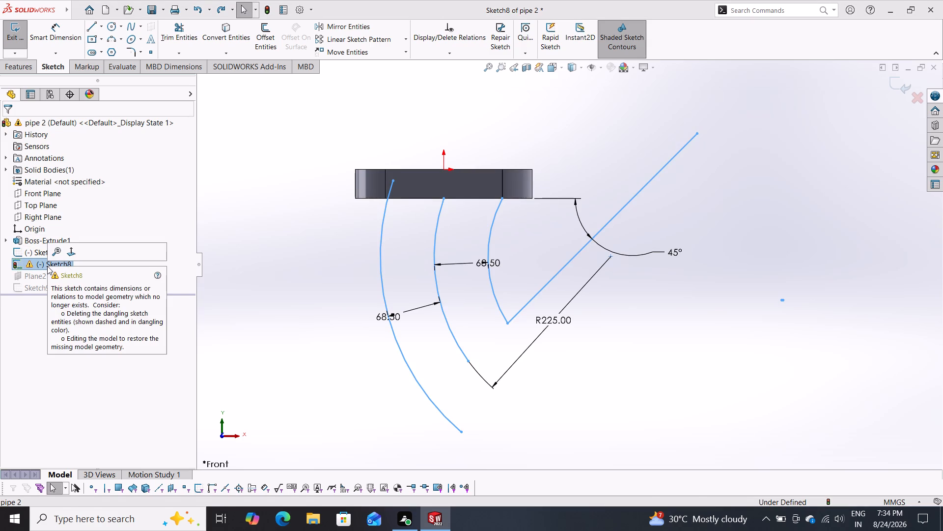
key(Escape)
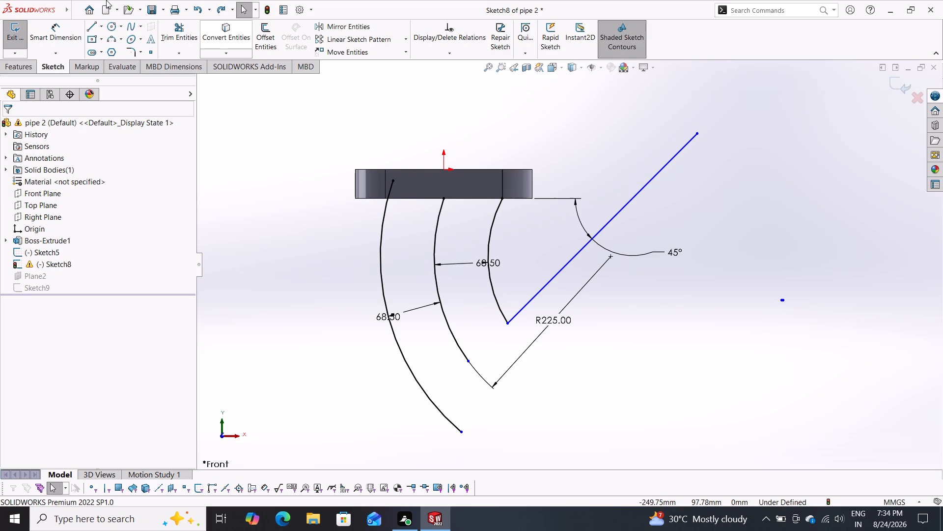
drag(679, 160, 490, 279)
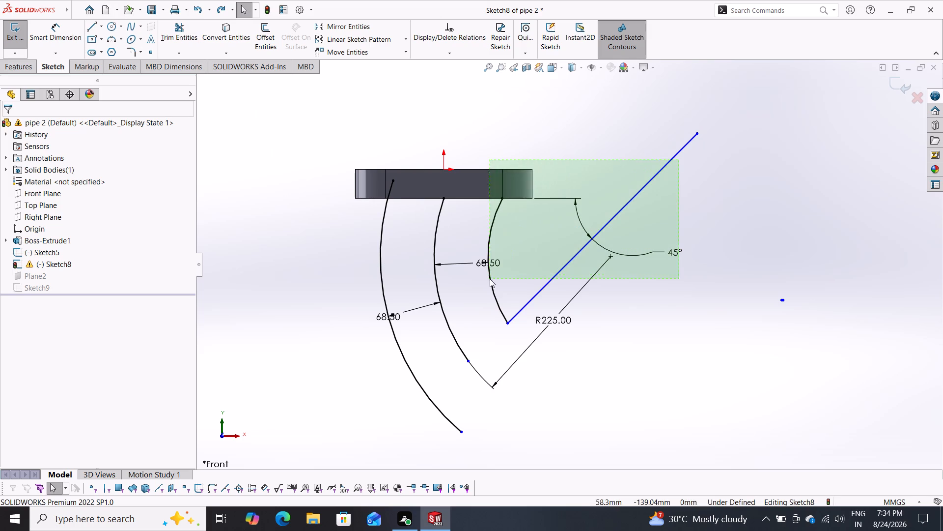
drag(490, 279, 683, 206)
drag(683, 206, 664, 214)
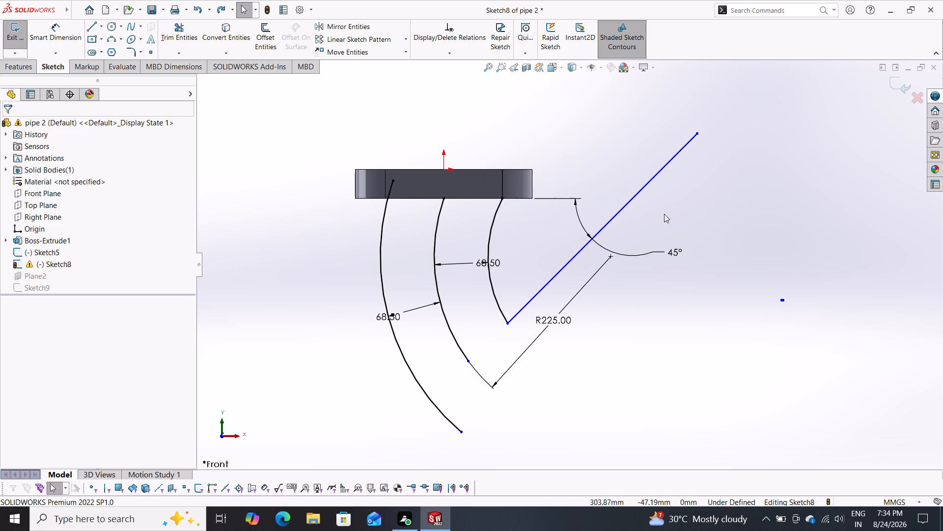
drag(664, 214, 340, 379)
key(Delete)
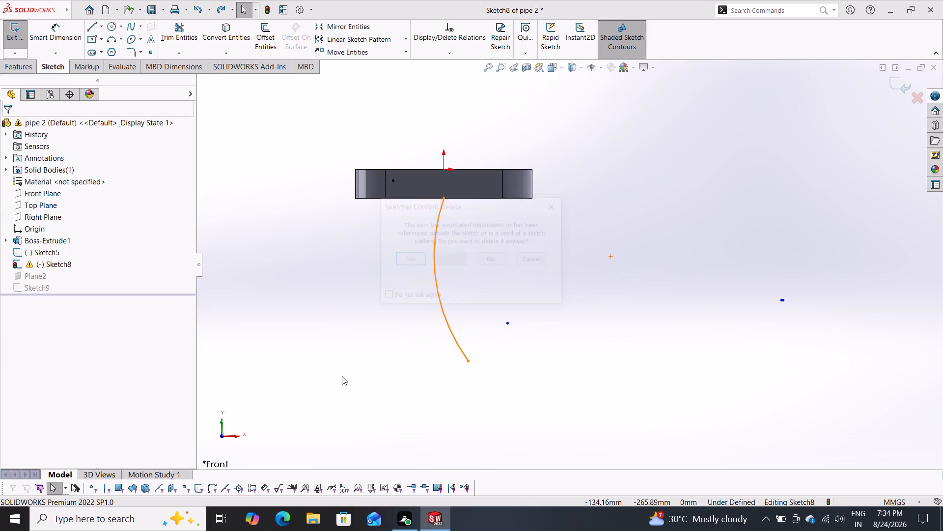
click(403, 261)
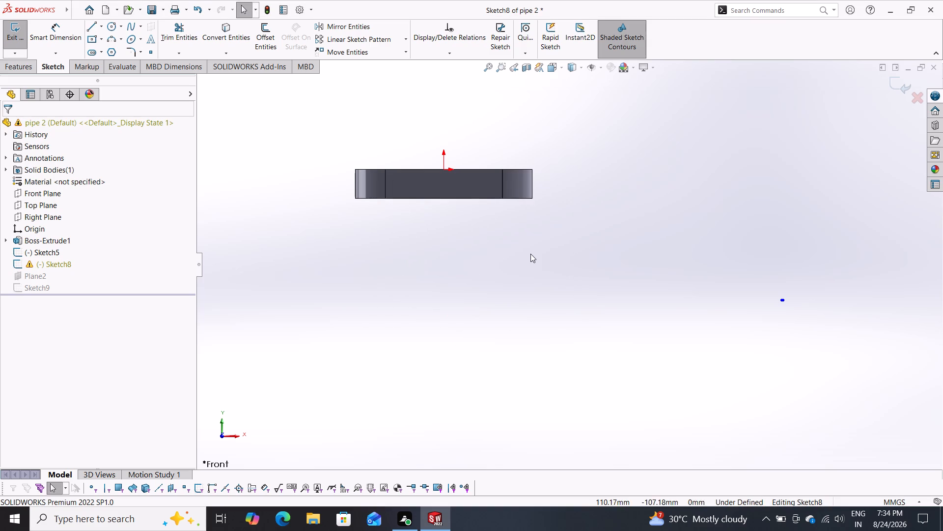
Delete the stray short line from Sketch8 and exit the sketch, continuing the rebuild without repairing Plane2.
drag(812, 270, 744, 344)
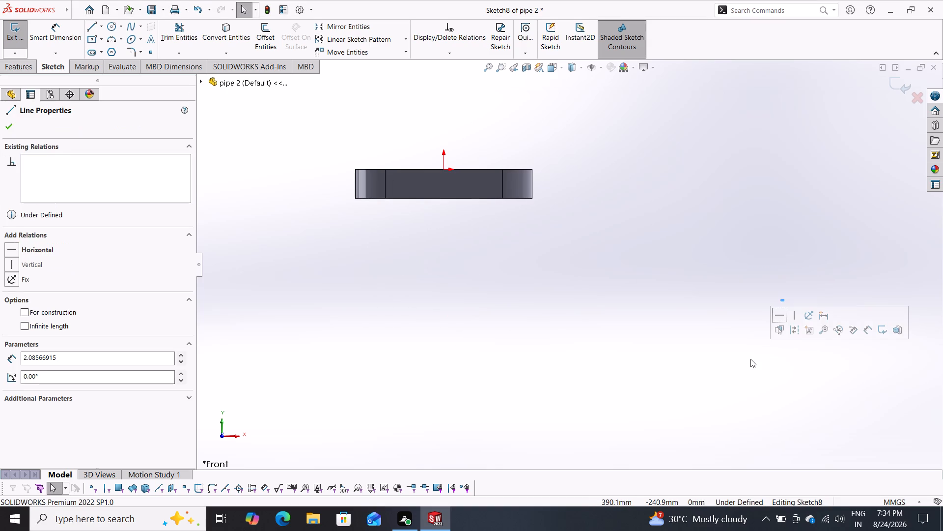
key(Delete)
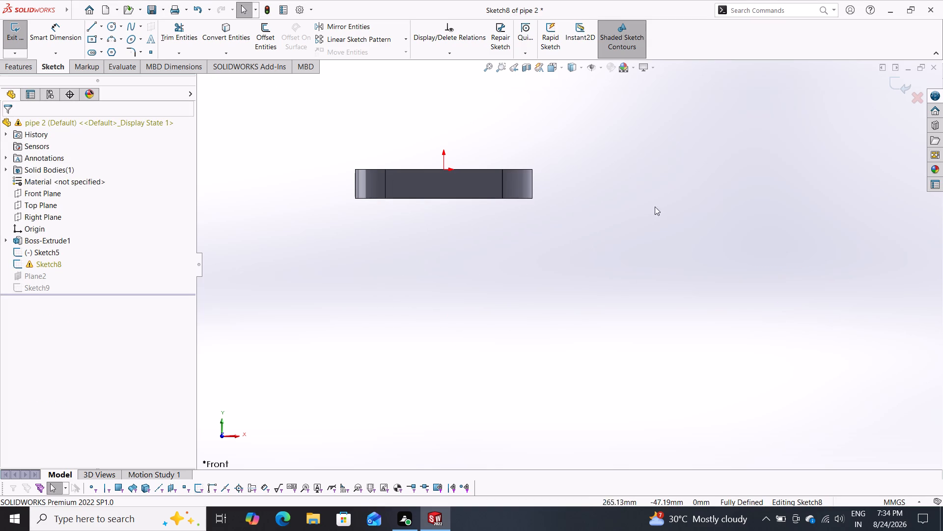
click(899, 86)
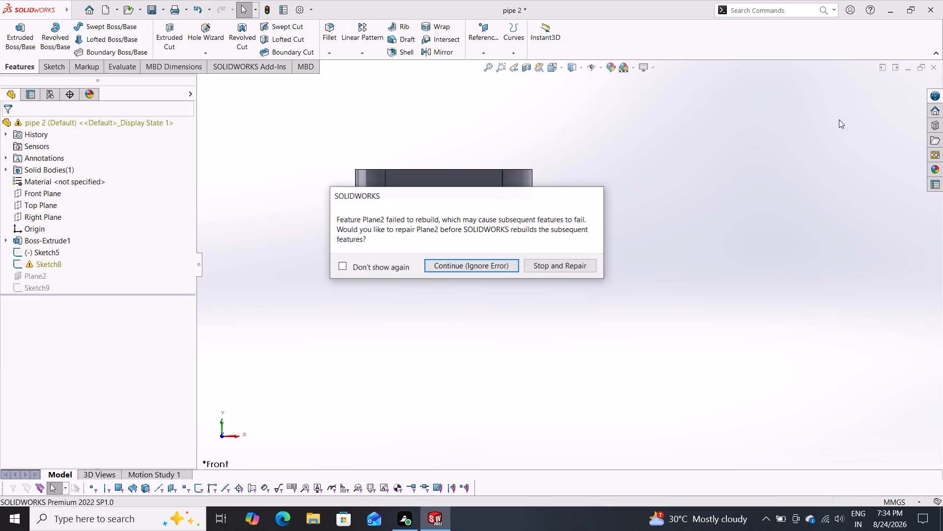
click(466, 264)
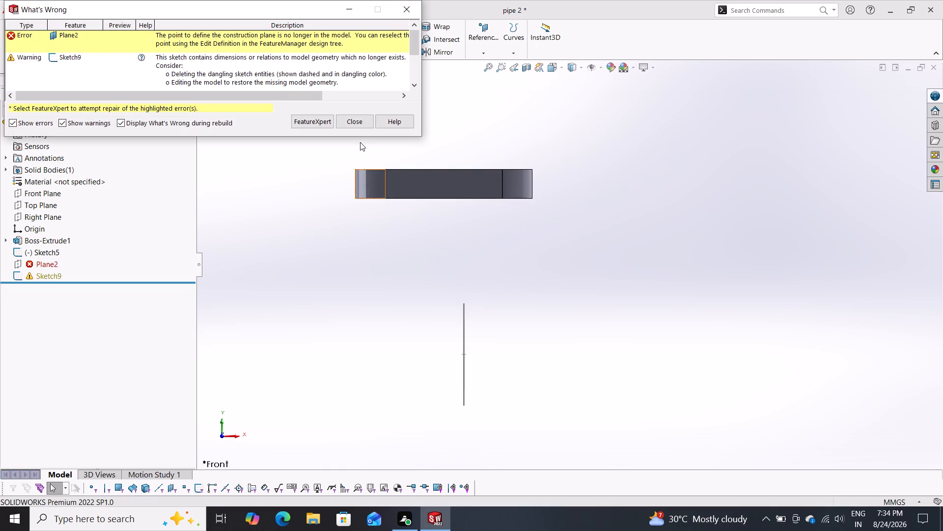
click(355, 122)
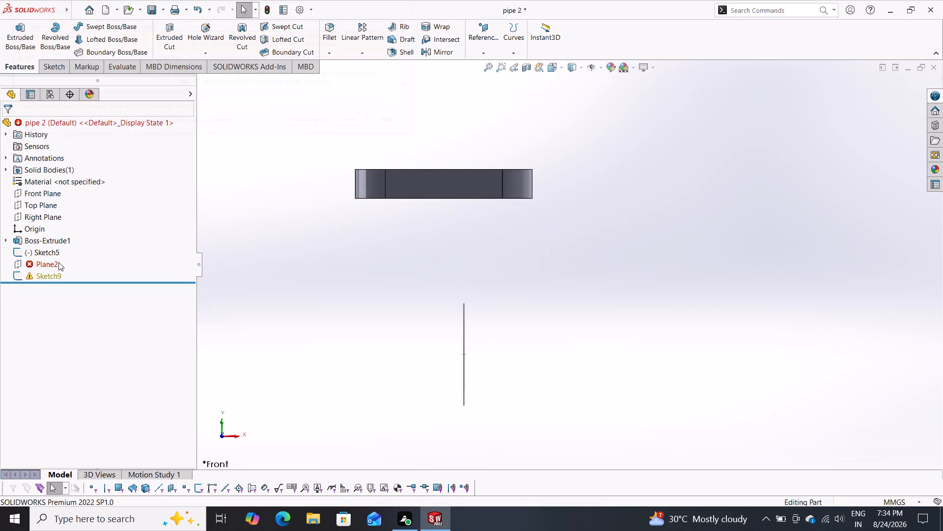
Delete Plane2 together with its dependent Sketch9.
click(43, 267)
click(66, 254)
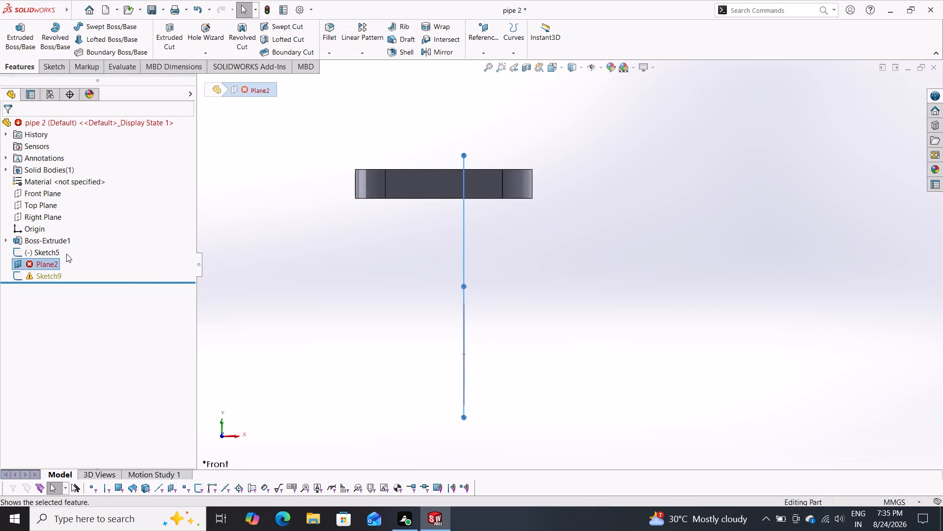
click(40, 263)
right_click(40, 263)
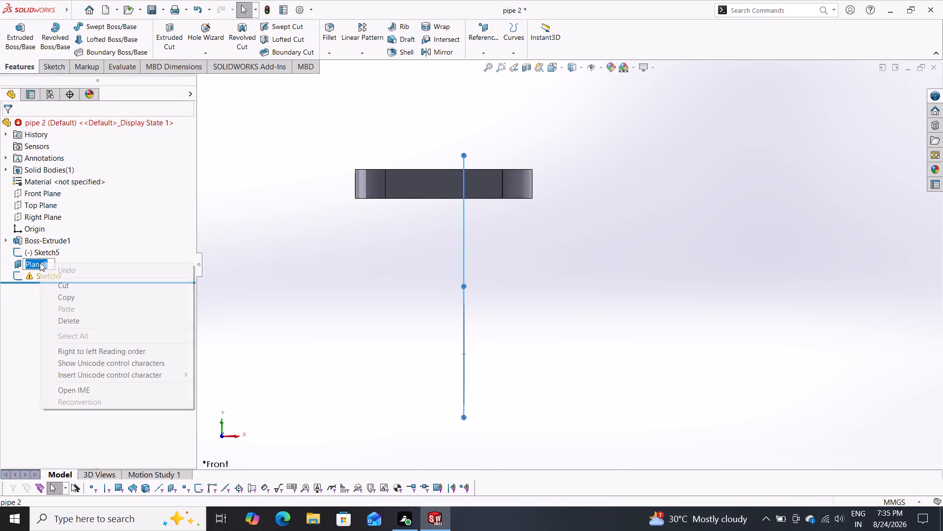
click(67, 325)
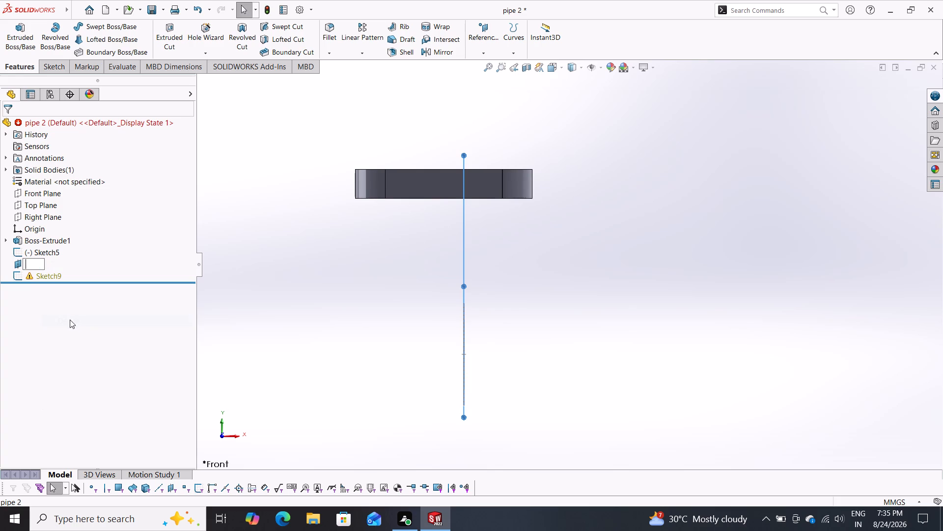
key(Escape)
key(Escape)
right_click(16, 263)
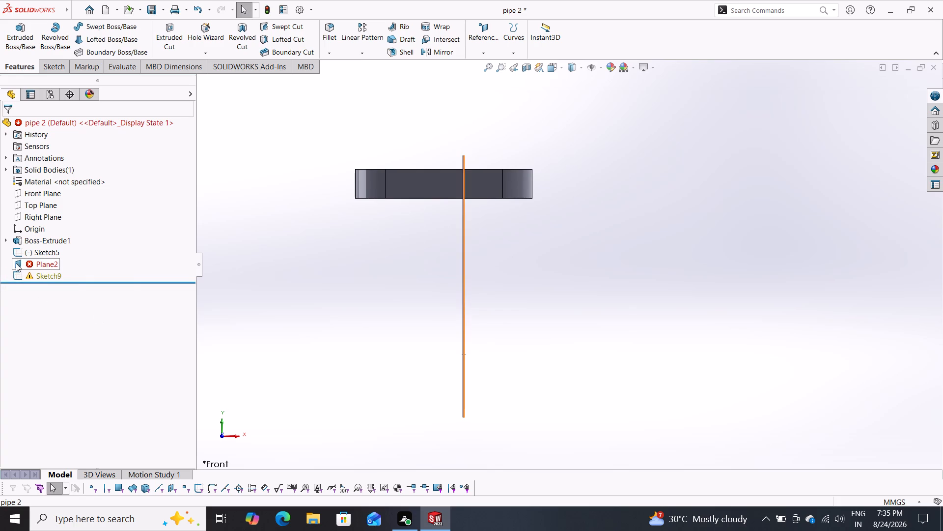
click(60, 359)
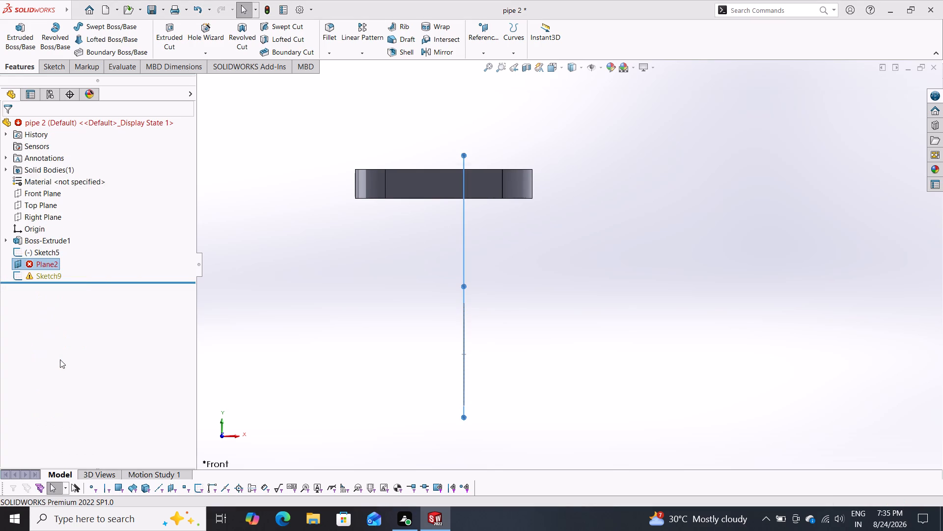
click(539, 195)
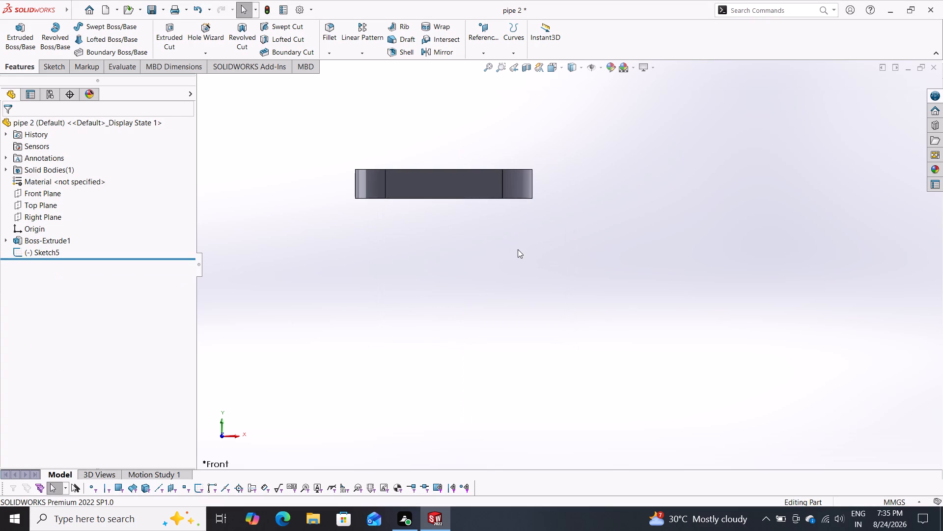
Start a new sketch on the Right Plane.
middle_drag(586, 206, 581, 204)
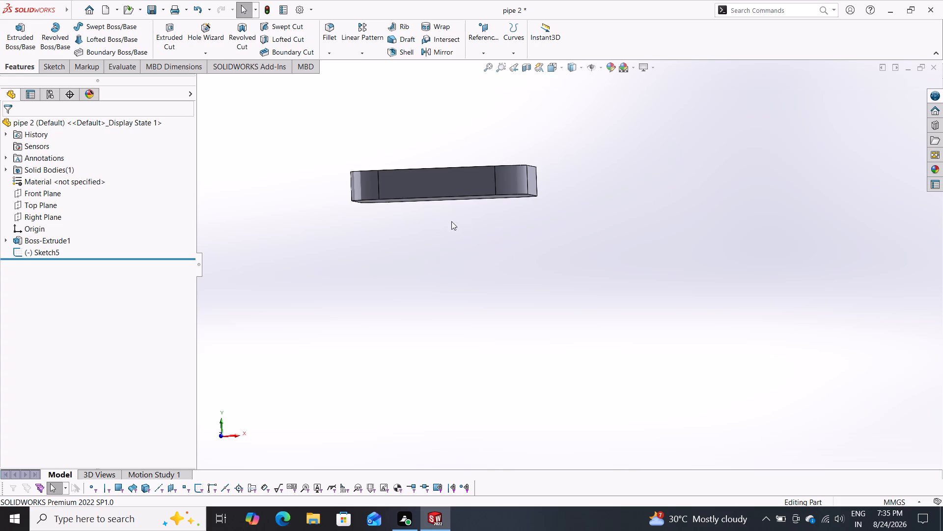
middle_drag(447, 252, 477, 282)
scroll(461, 277, down, 1)
middle_drag(472, 259, 438, 245)
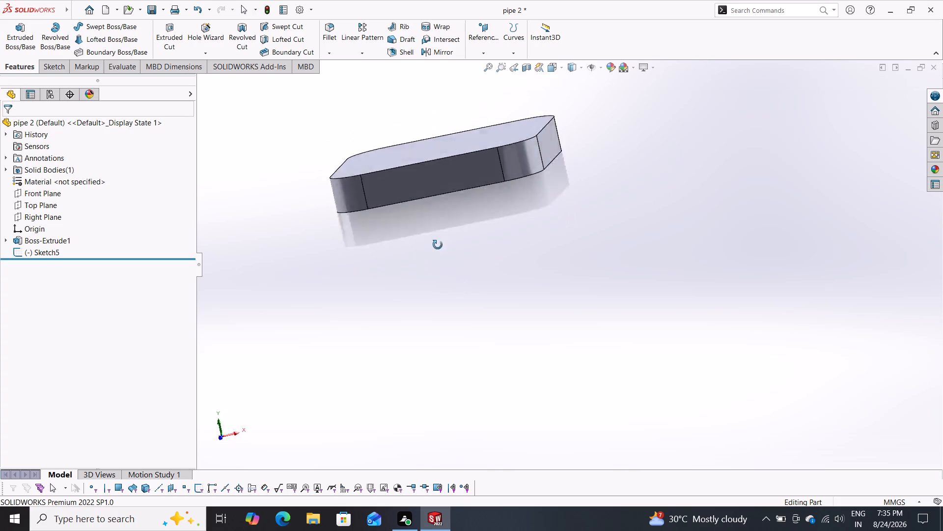
middle_drag(438, 245, 450, 237)
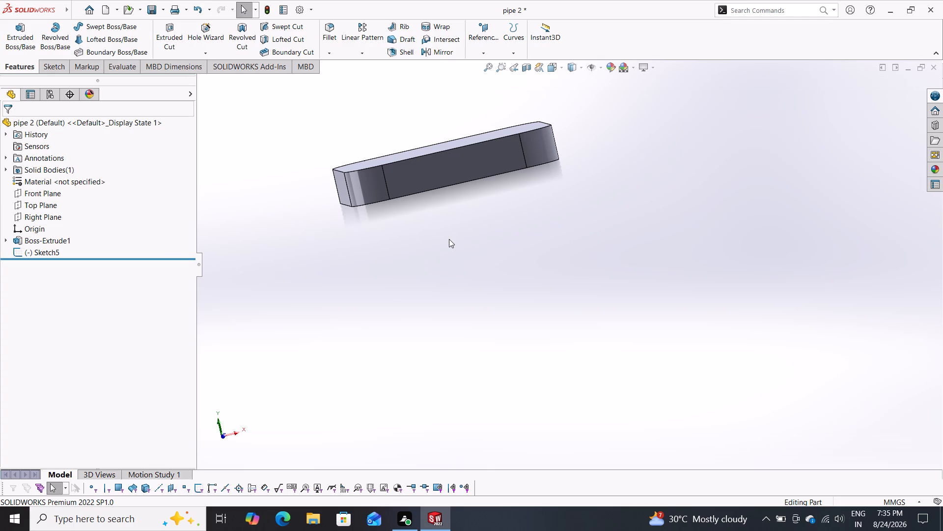
click(46, 219)
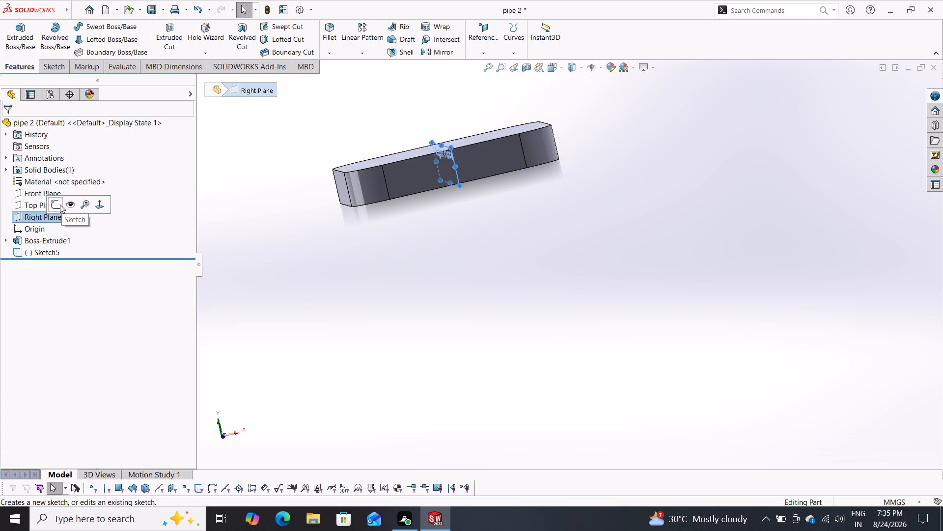
click(60, 205)
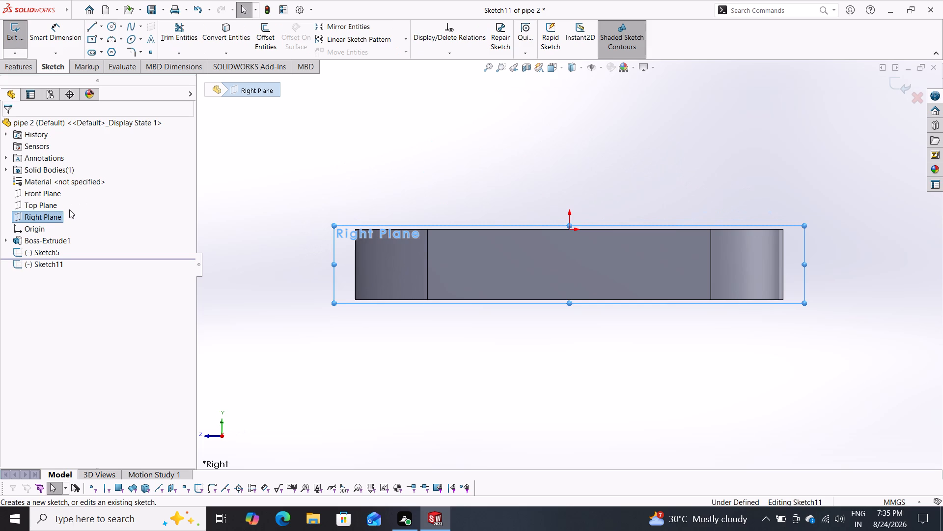
key(Escape)
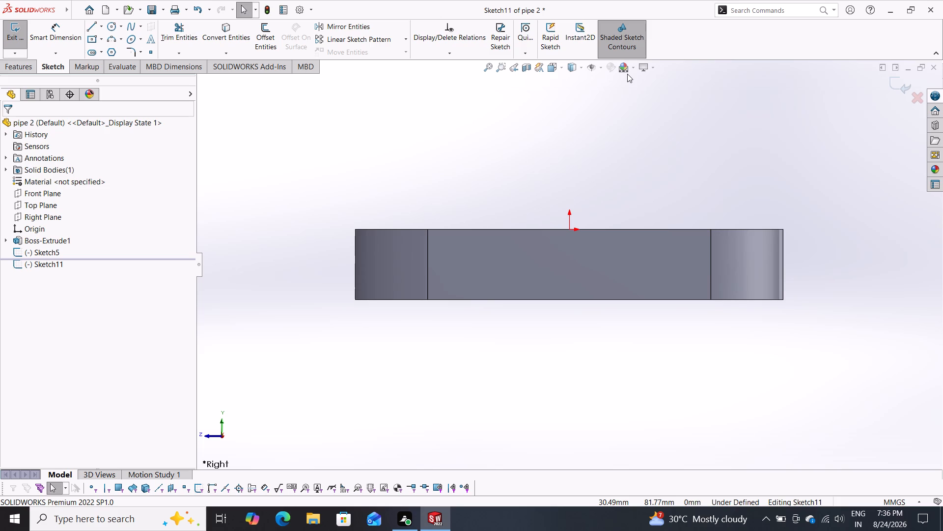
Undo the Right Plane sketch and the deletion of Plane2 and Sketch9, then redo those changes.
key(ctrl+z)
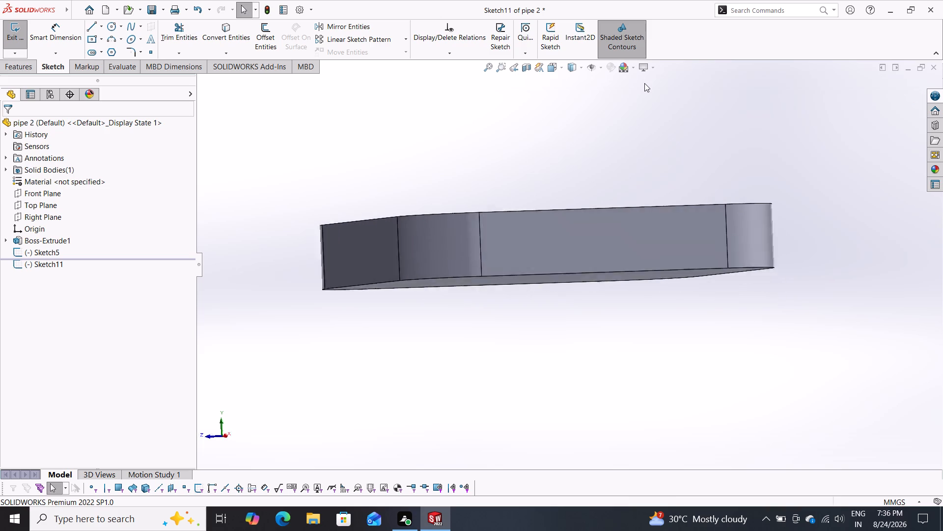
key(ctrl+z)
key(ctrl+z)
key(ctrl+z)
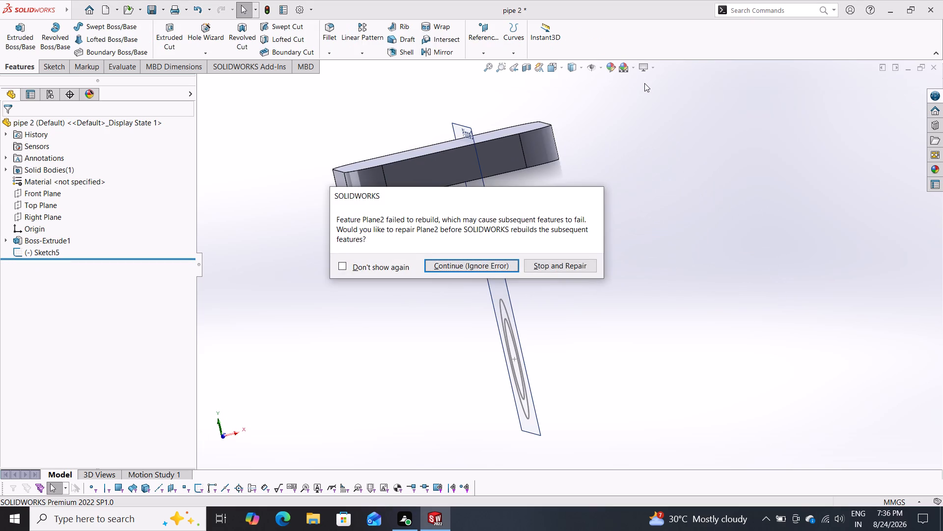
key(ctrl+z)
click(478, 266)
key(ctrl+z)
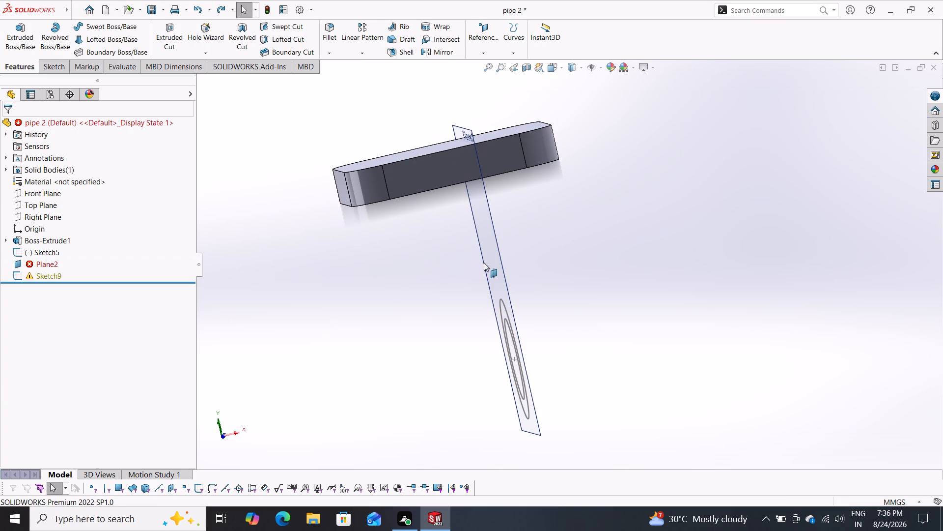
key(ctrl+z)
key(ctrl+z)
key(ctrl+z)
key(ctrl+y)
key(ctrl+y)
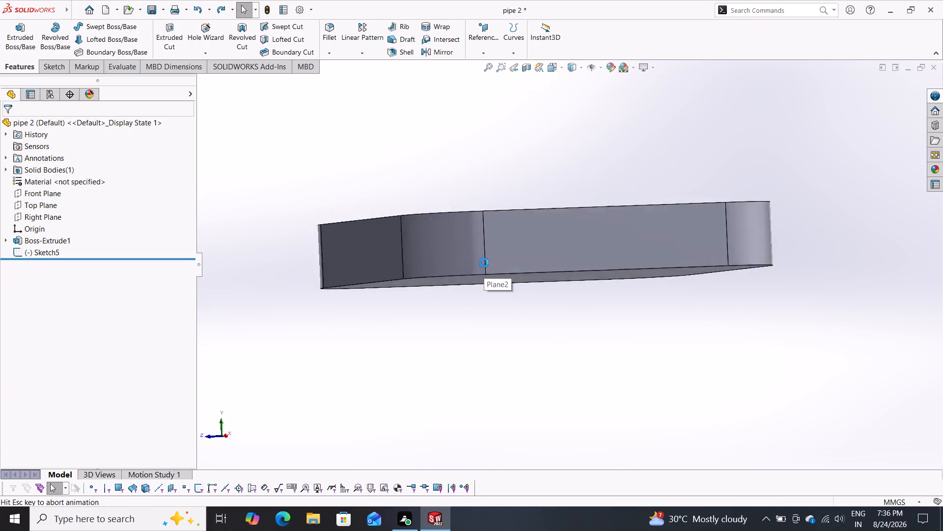
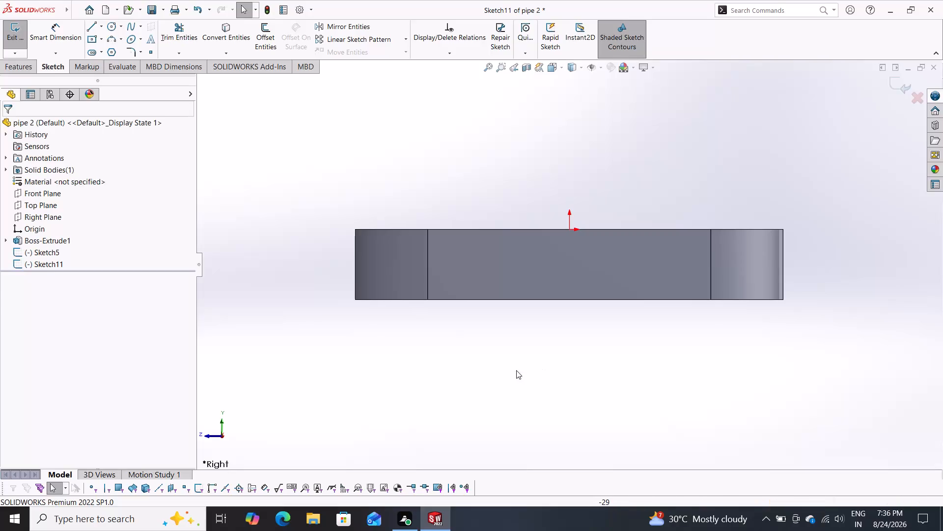
Leave the empty Right Plane sketch and start a new sketch on the Front Plane.
scroll(563, 341, down, 3)
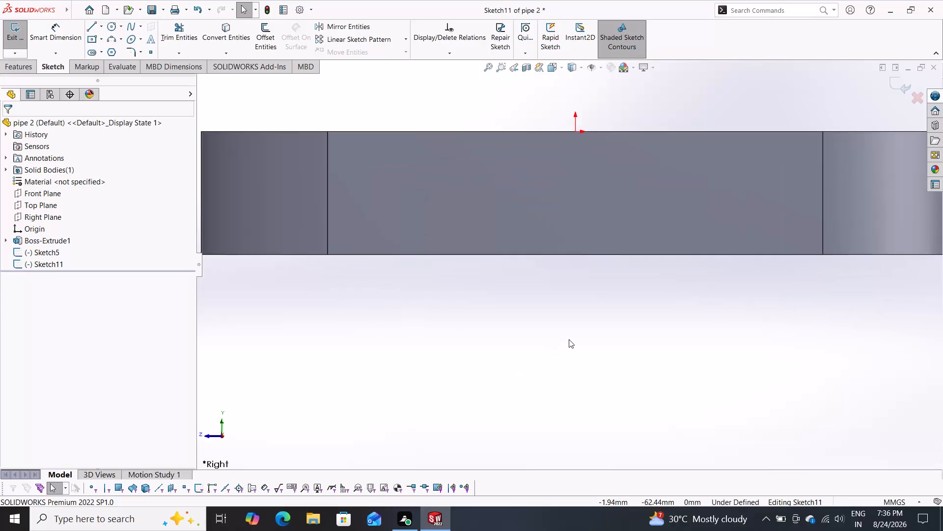
scroll(569, 339, up, 5)
middle_drag(588, 330, 670, 346)
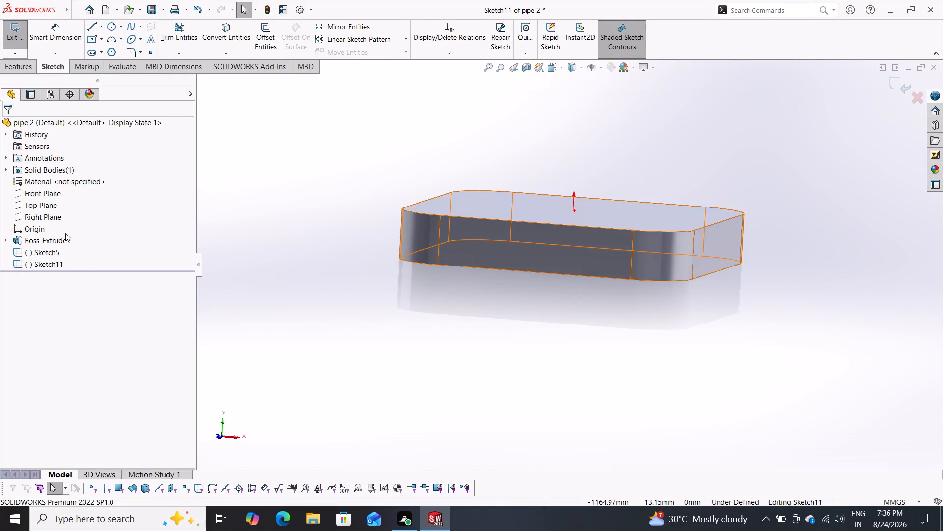
click(54, 196)
click(61, 183)
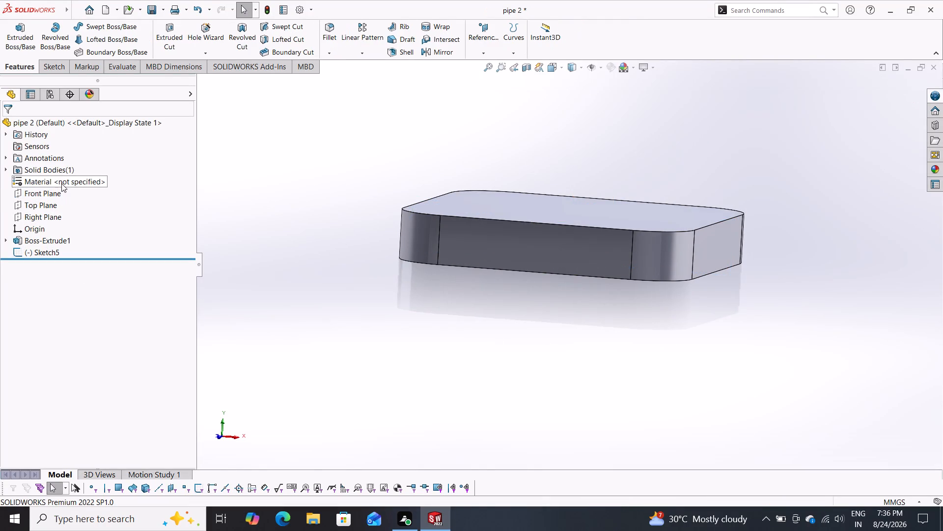
click(44, 191)
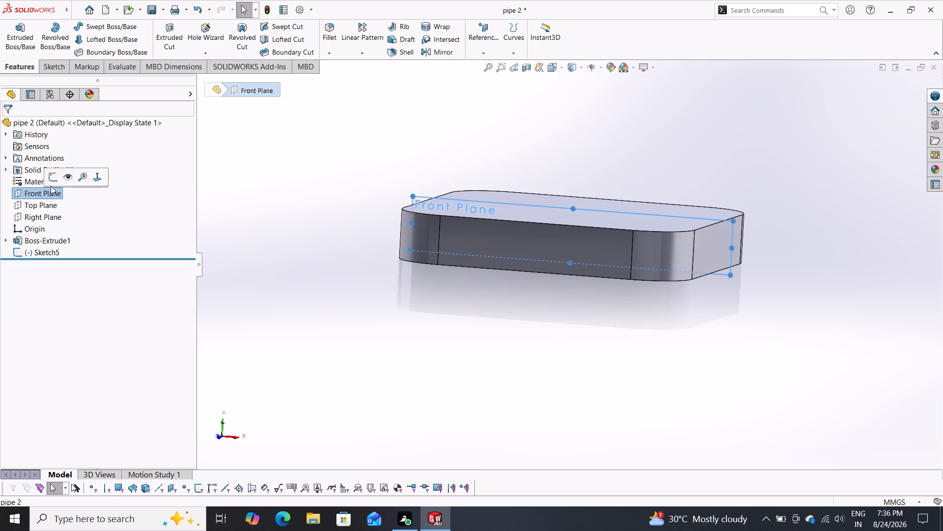
click(53, 179)
key(Escape)
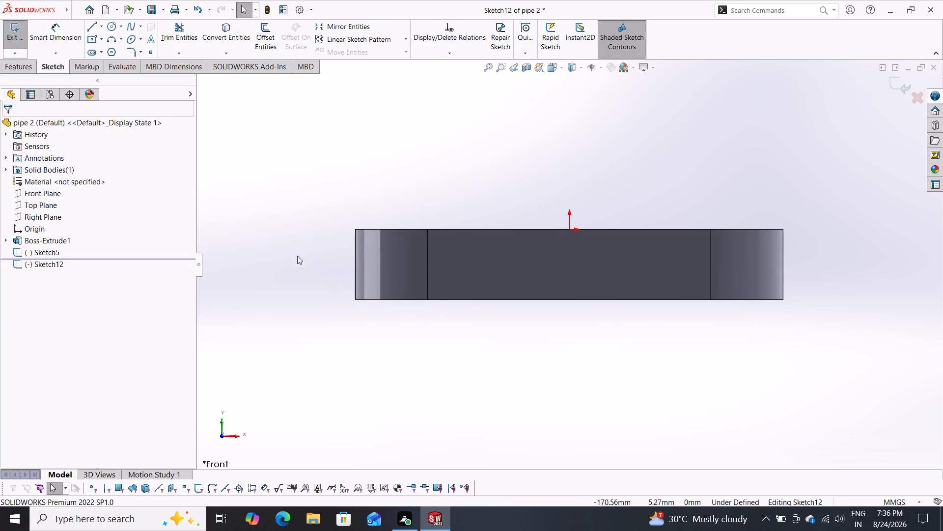
Draw a three-point arc of about 130 mm radius from the midpoint of the plate's bottom edge, curving down and to the right.
click(109, 39)
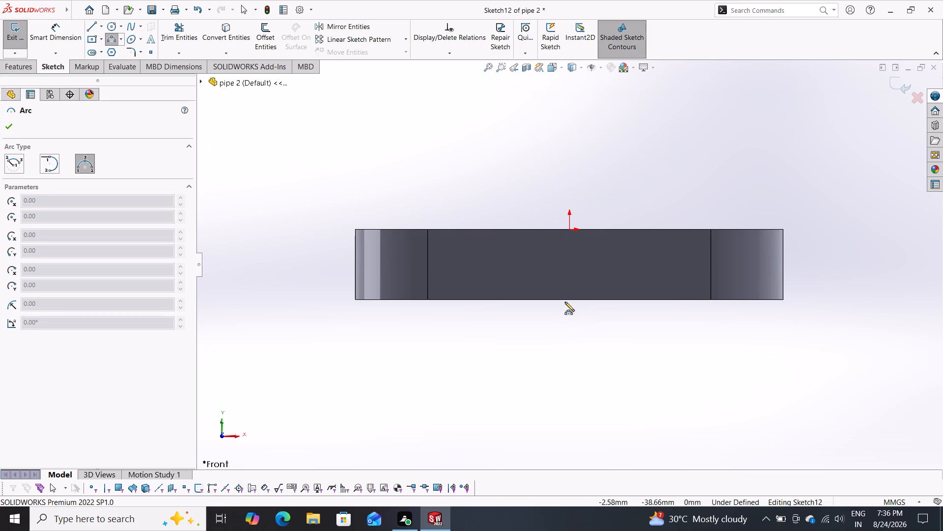
click(569, 299)
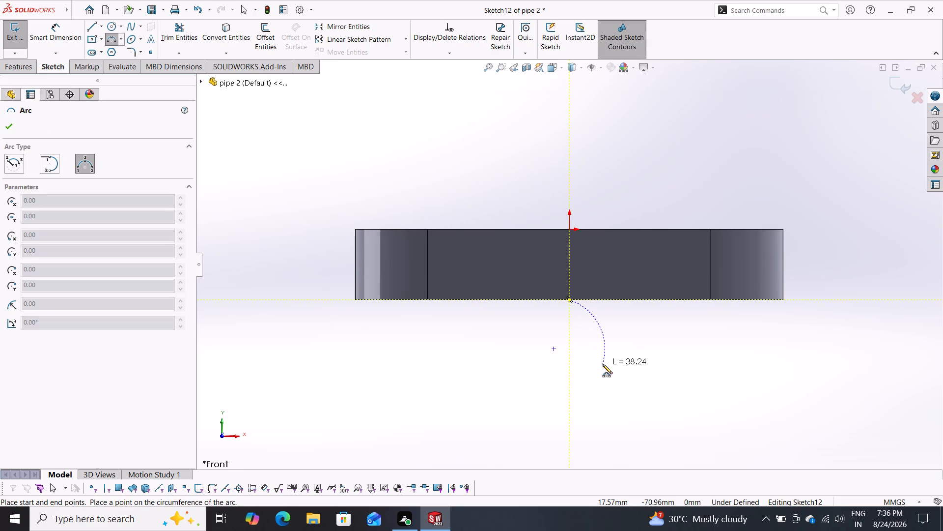
scroll(646, 391, down, 2)
scroll(647, 383, up, 5)
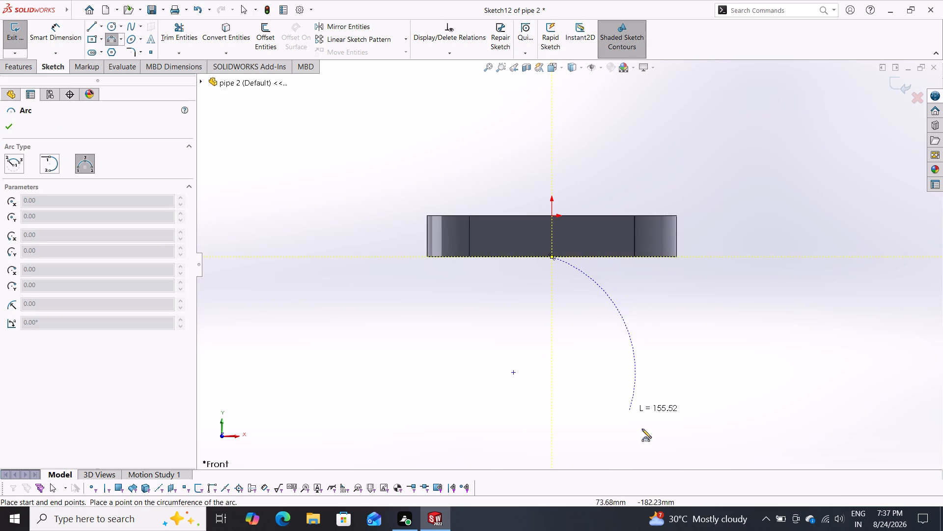
click(696, 446)
click(589, 406)
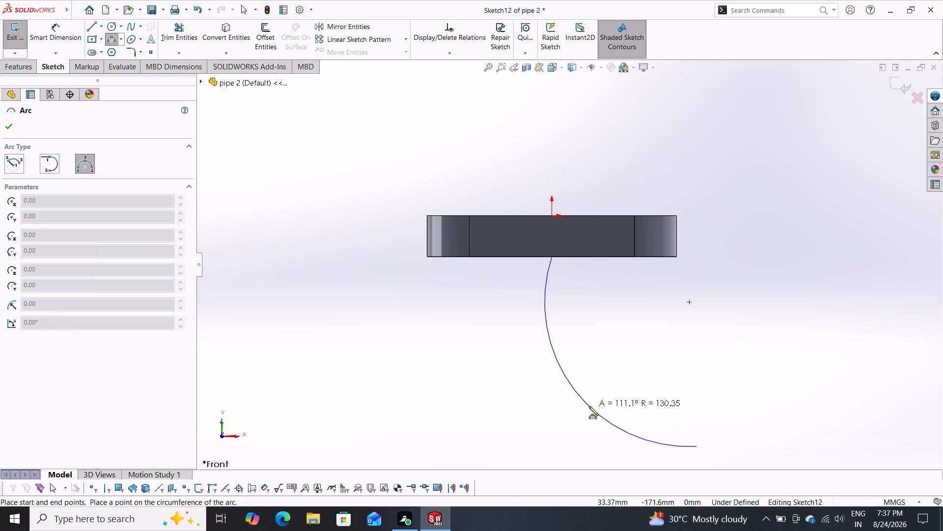
click(4, 131)
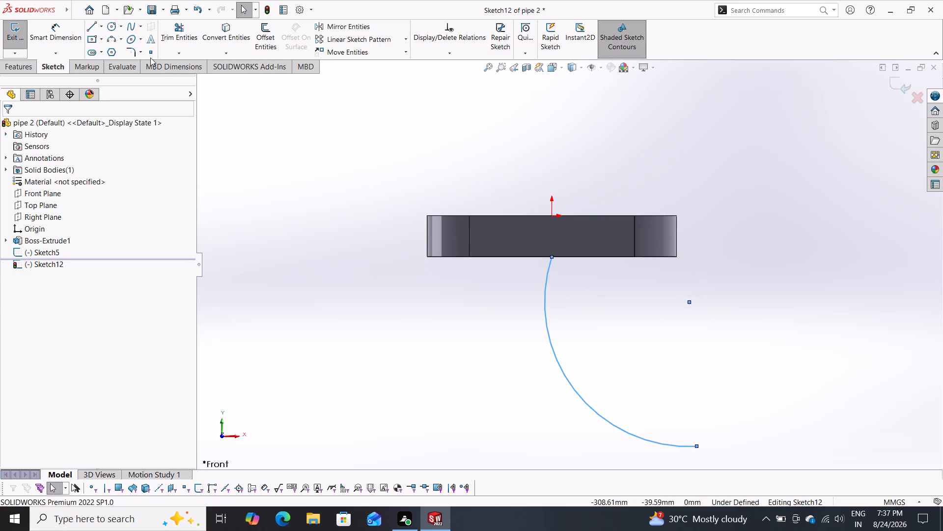
Dimension the arc's radius to 225 mm.
click(63, 29)
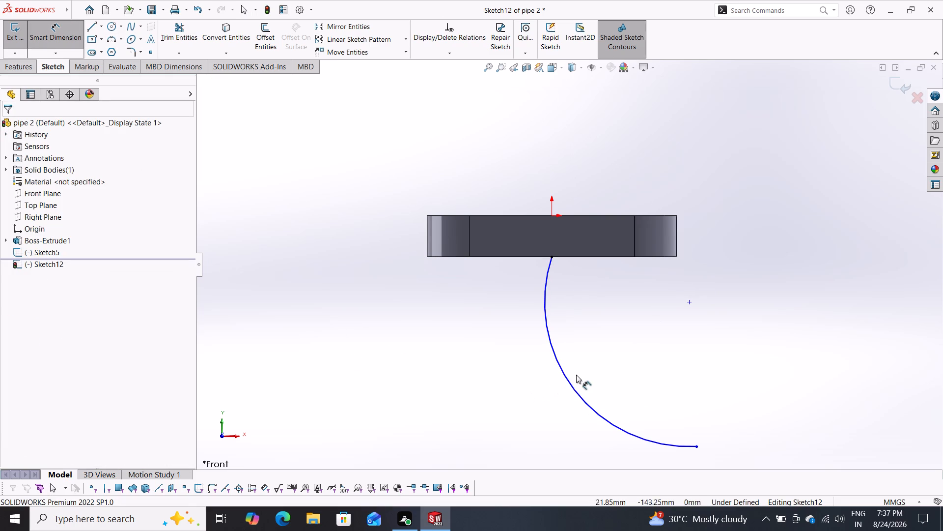
click(565, 375)
click(607, 358)
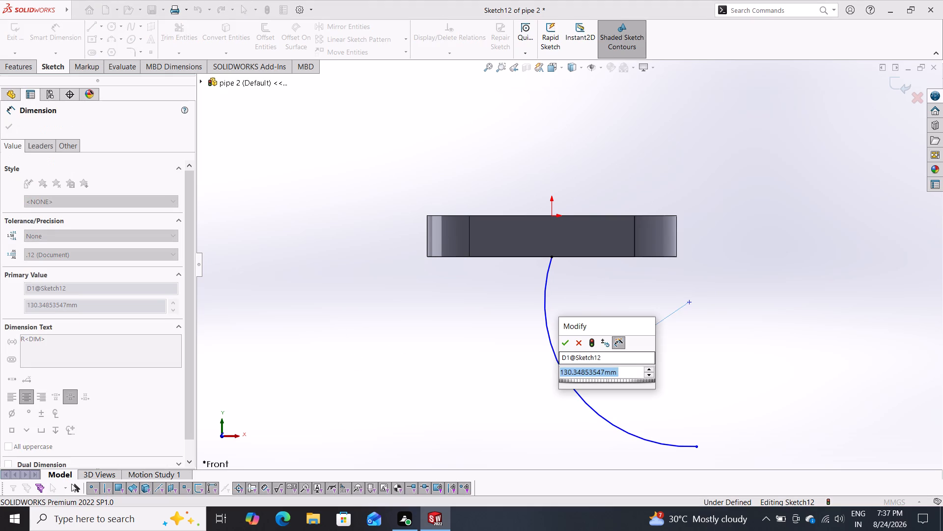
text(225)
key(Return)
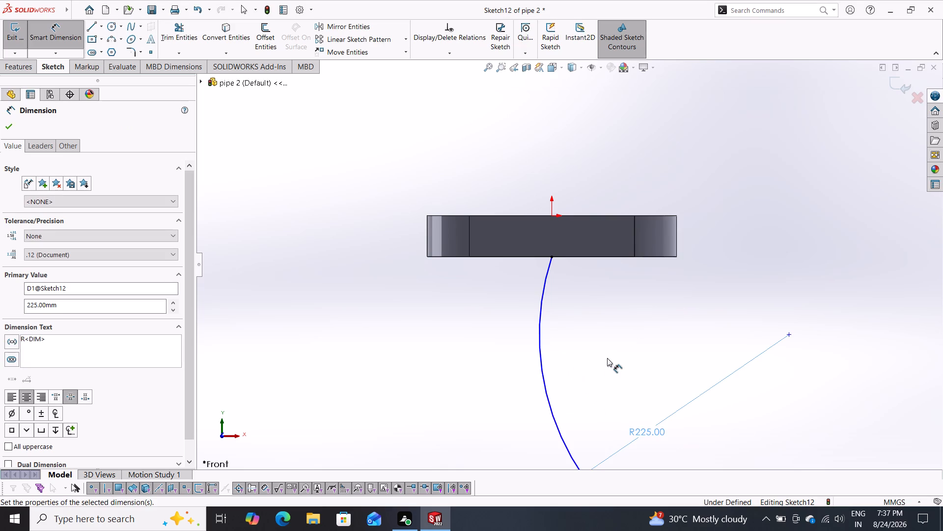
key(Escape)
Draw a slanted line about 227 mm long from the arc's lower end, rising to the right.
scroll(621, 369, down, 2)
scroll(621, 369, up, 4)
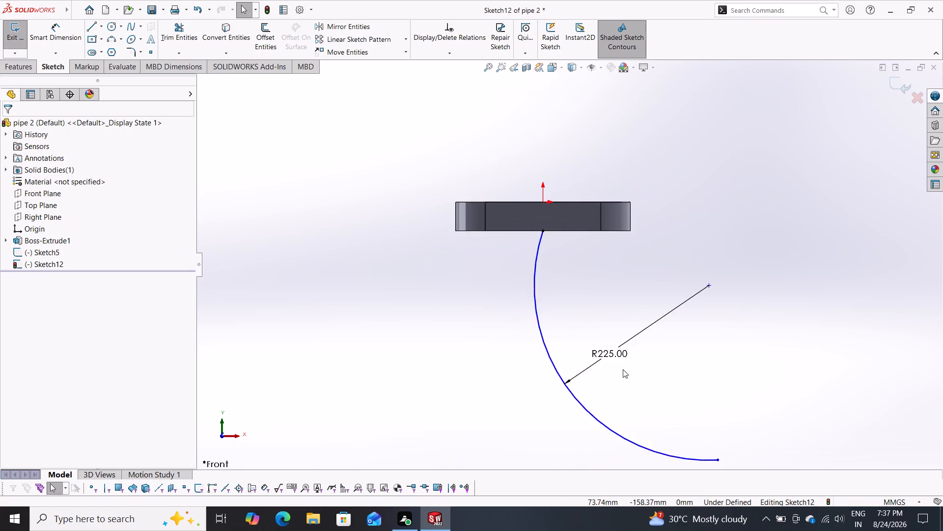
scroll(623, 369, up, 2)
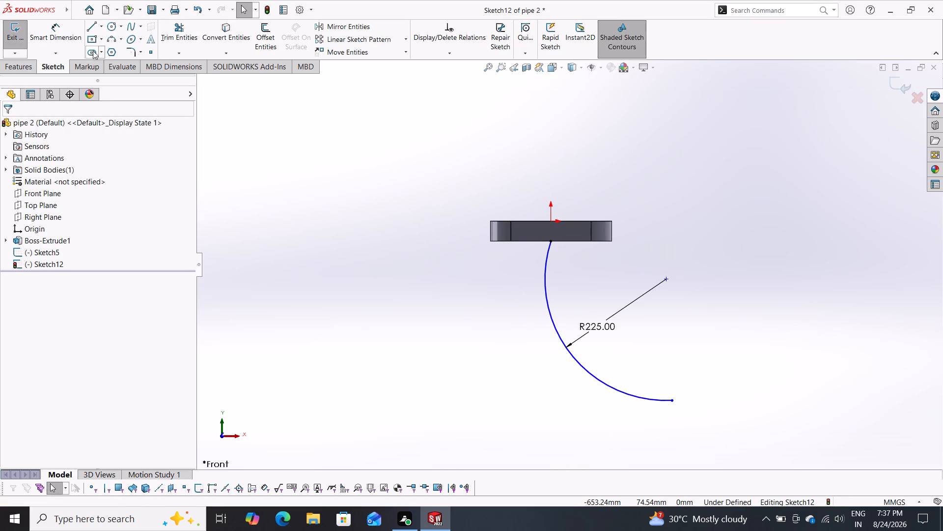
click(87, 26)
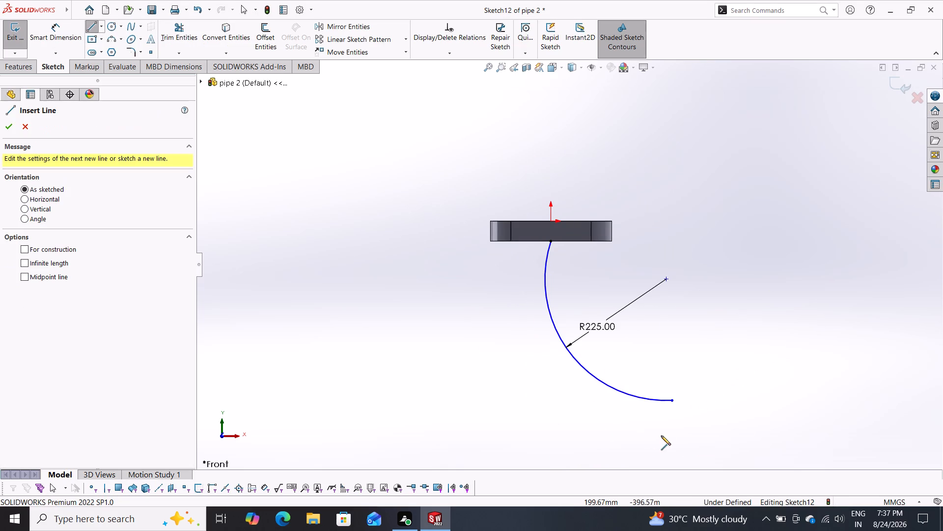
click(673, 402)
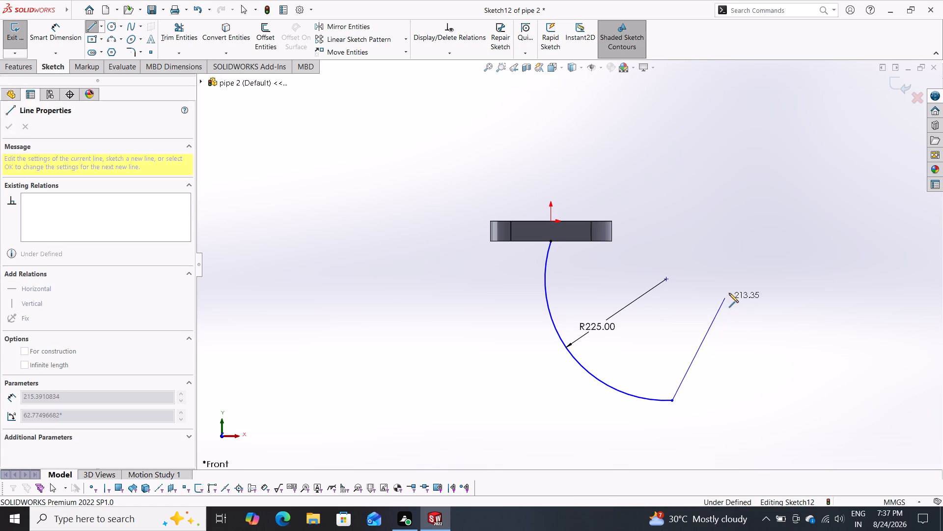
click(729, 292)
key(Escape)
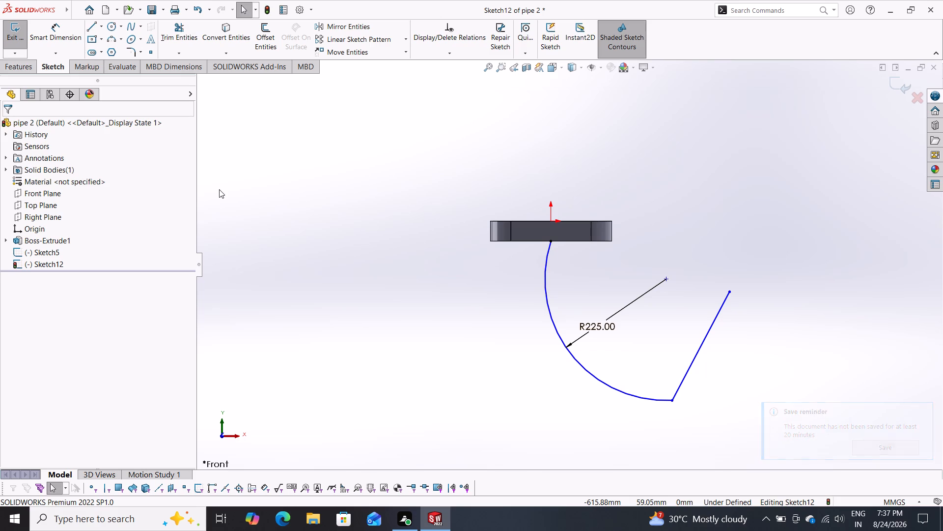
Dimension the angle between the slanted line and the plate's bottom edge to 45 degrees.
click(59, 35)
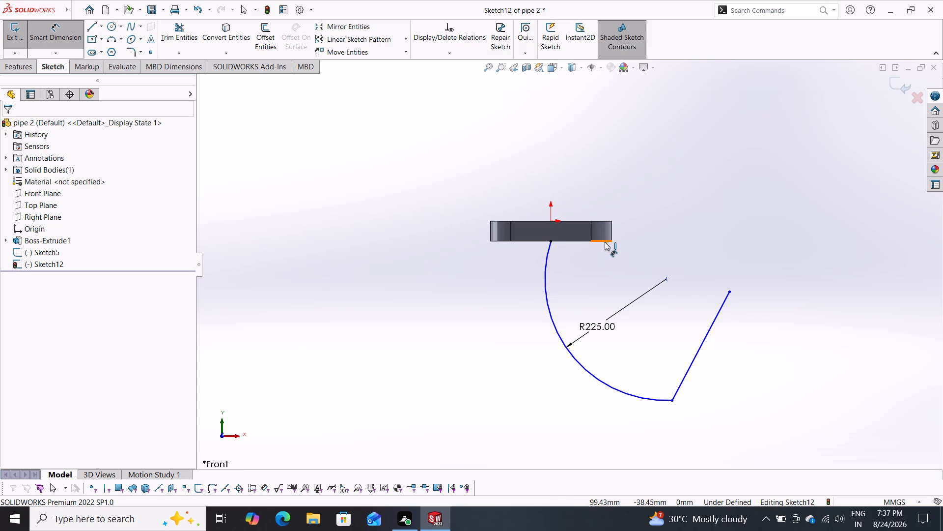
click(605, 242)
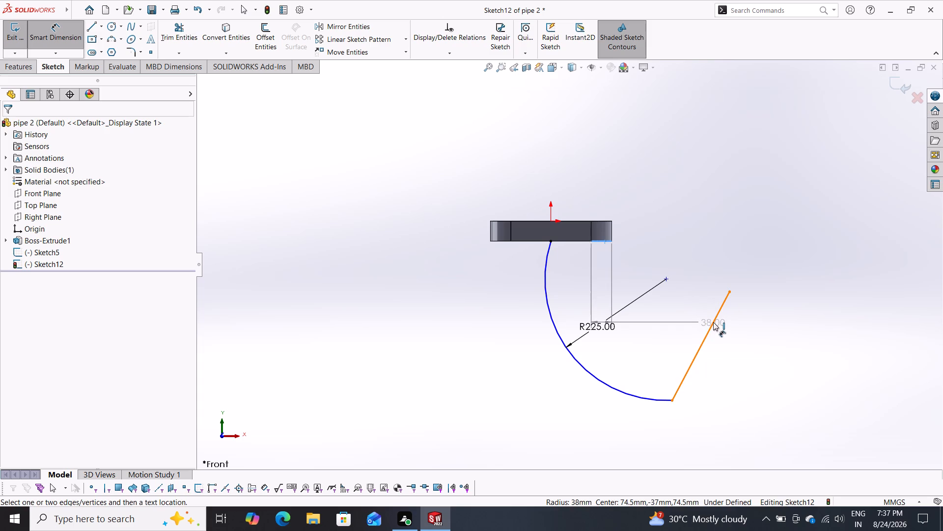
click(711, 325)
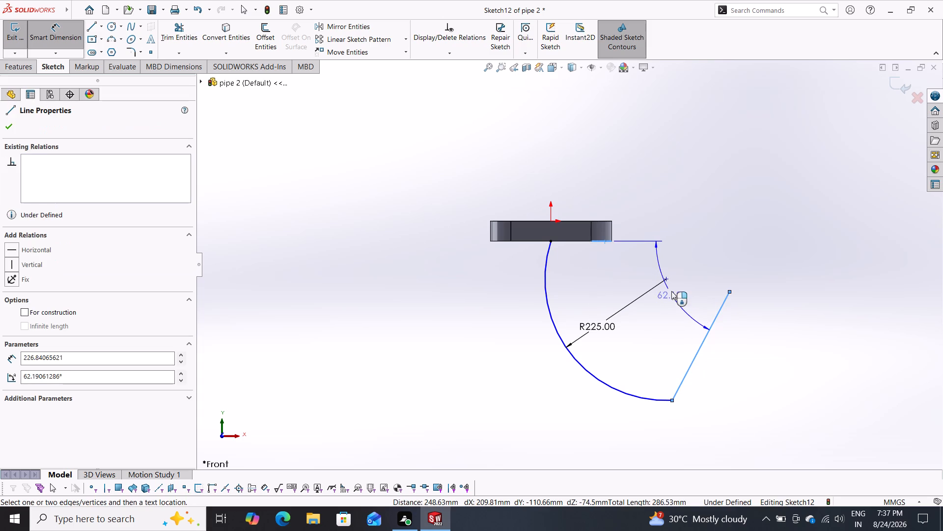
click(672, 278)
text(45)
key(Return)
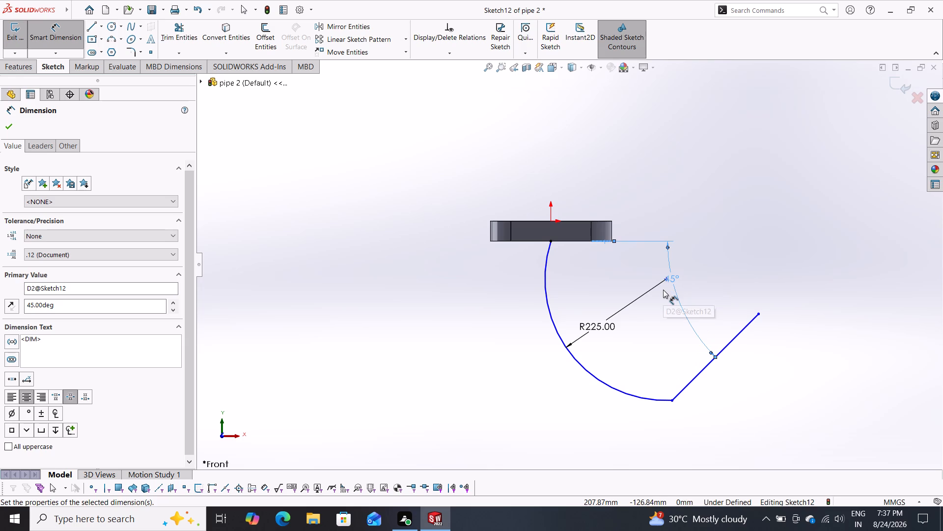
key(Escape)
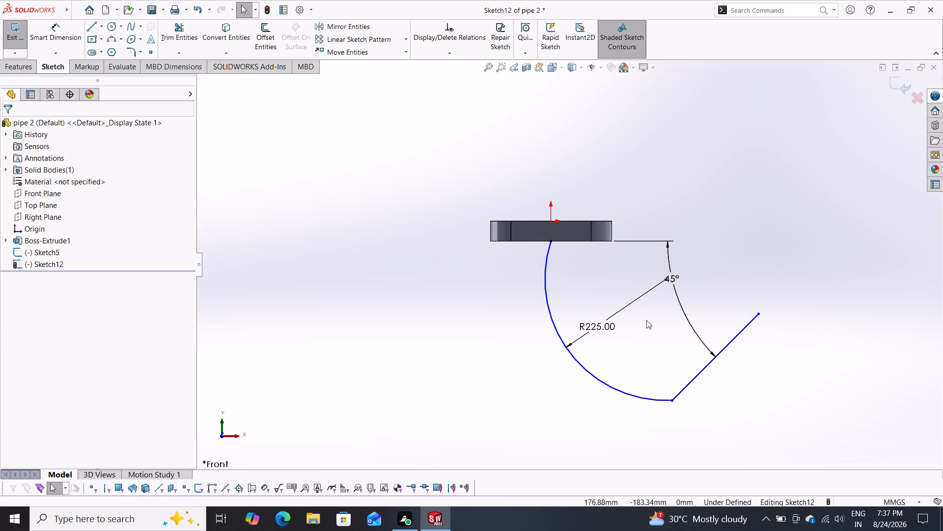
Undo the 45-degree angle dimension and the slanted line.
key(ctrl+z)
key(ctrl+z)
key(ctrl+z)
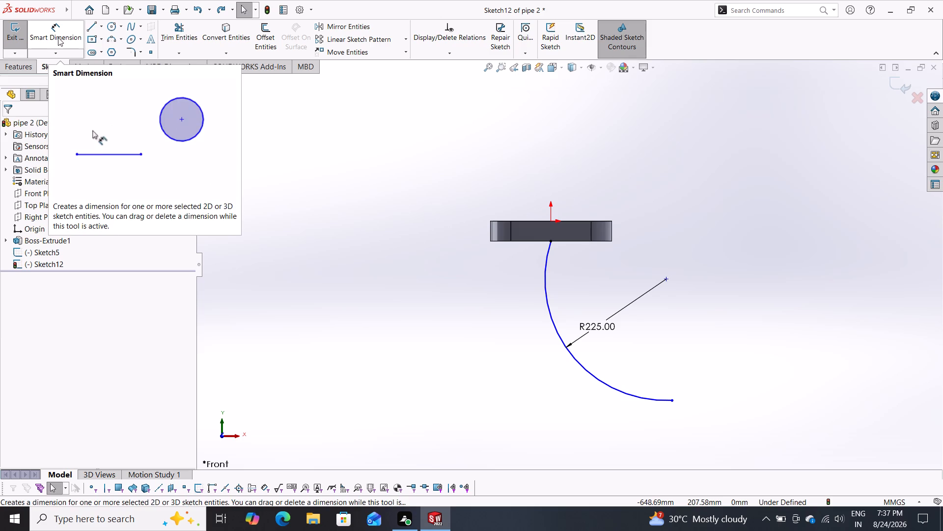
Offset the arc 68.50 mm in both directions with dimensions added, leaving its ends uncapped.
click(261, 31)
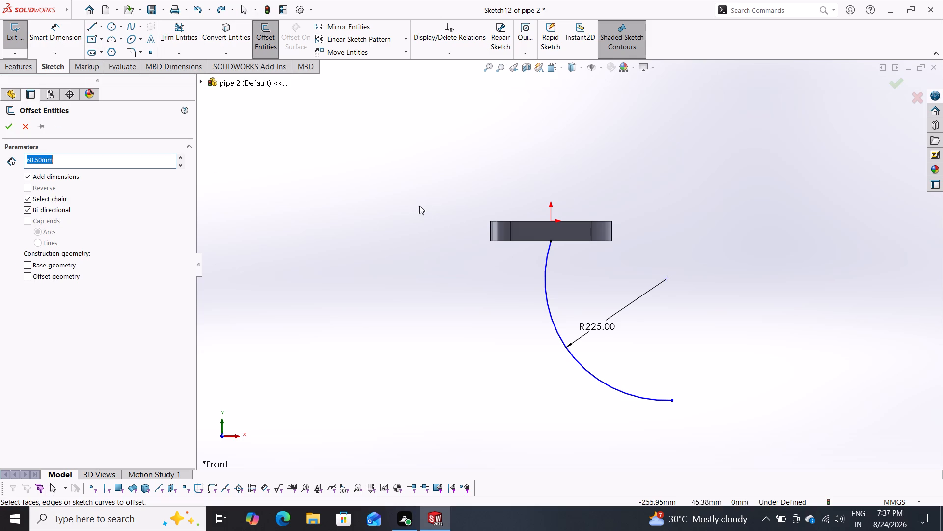
click(544, 290)
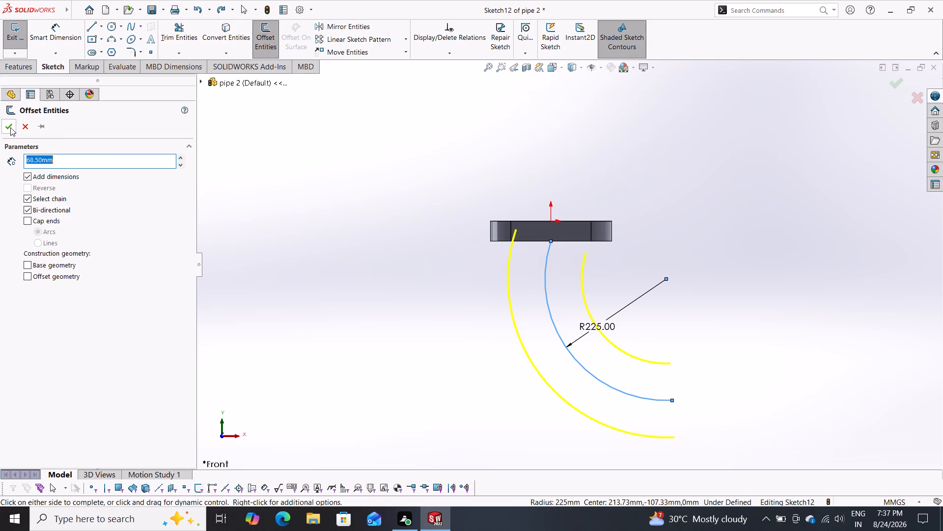
click(10, 127)
key(Escape)
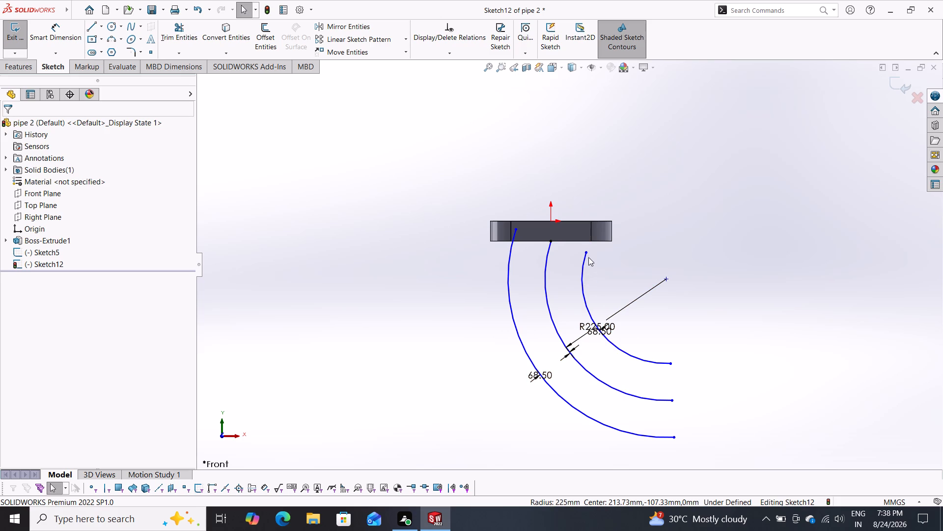
Move the inner offset arc's upper endpoint onto the midpoint of the plate's vertical corner edge.
drag(588, 254, 588, 242)
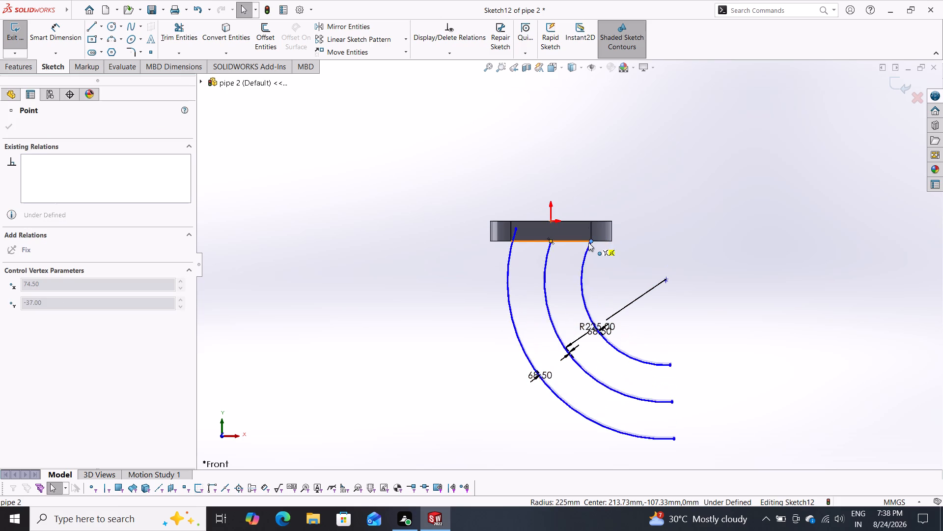
drag(588, 242, 593, 231)
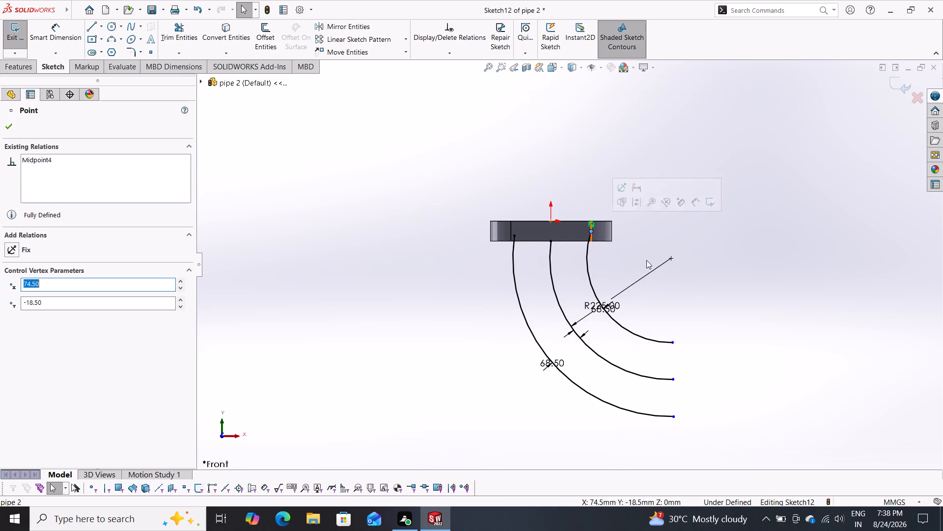
key(Escape)
scroll(720, 269, down, 1)
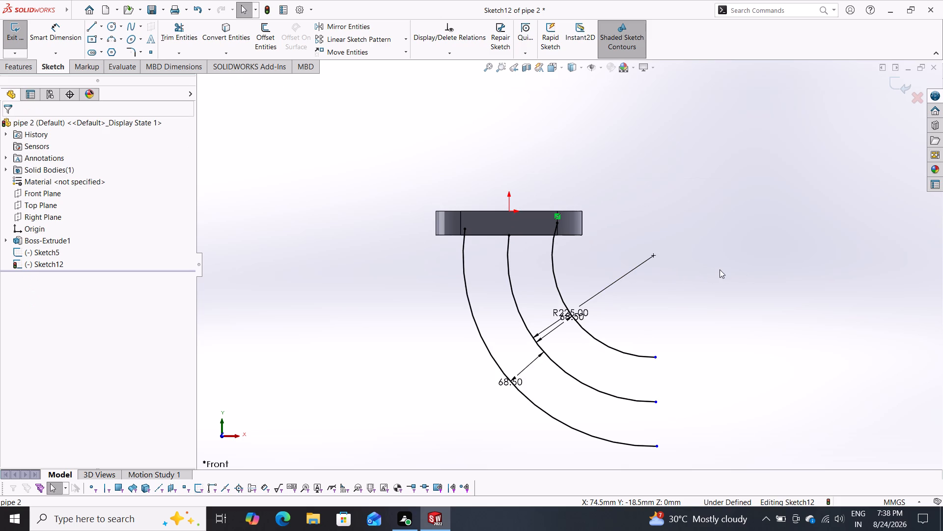
key(Escape)
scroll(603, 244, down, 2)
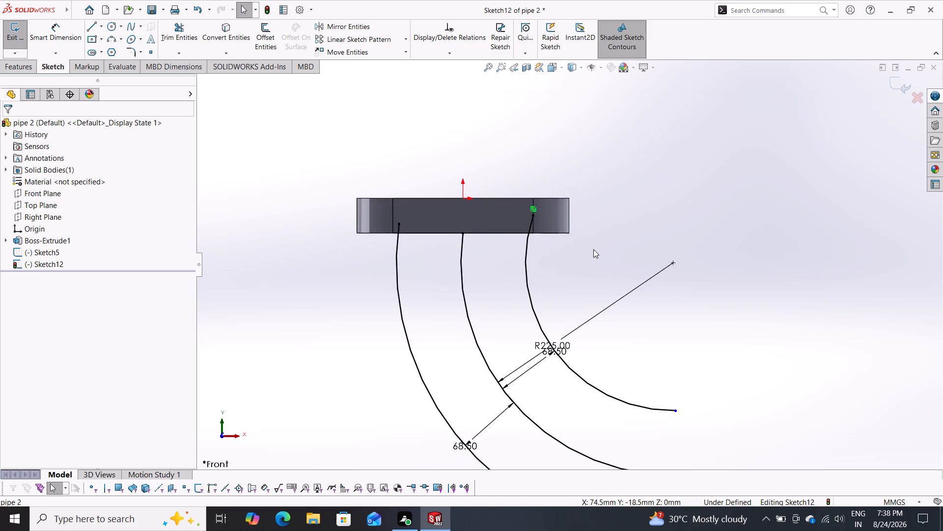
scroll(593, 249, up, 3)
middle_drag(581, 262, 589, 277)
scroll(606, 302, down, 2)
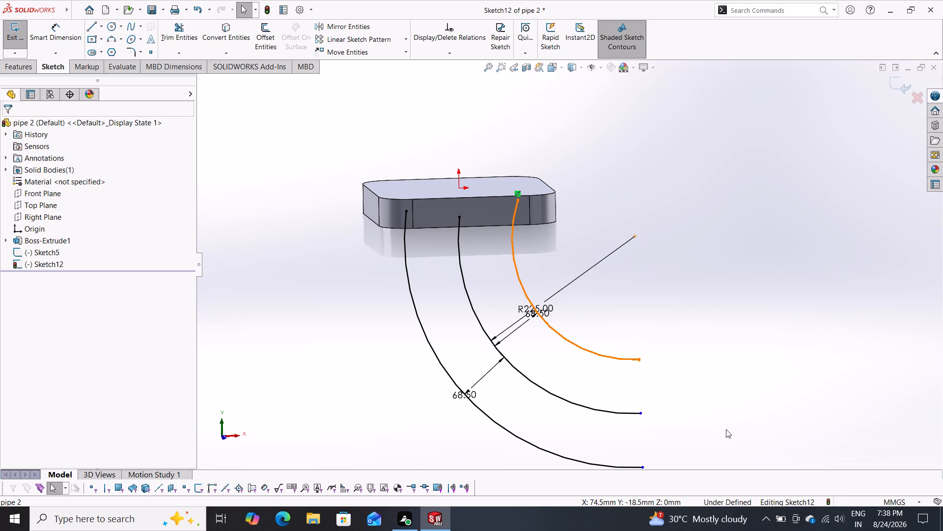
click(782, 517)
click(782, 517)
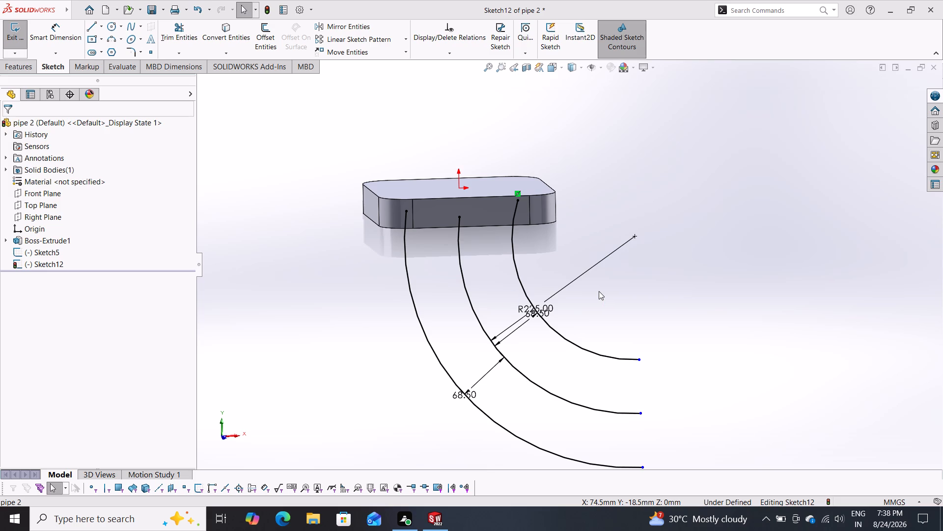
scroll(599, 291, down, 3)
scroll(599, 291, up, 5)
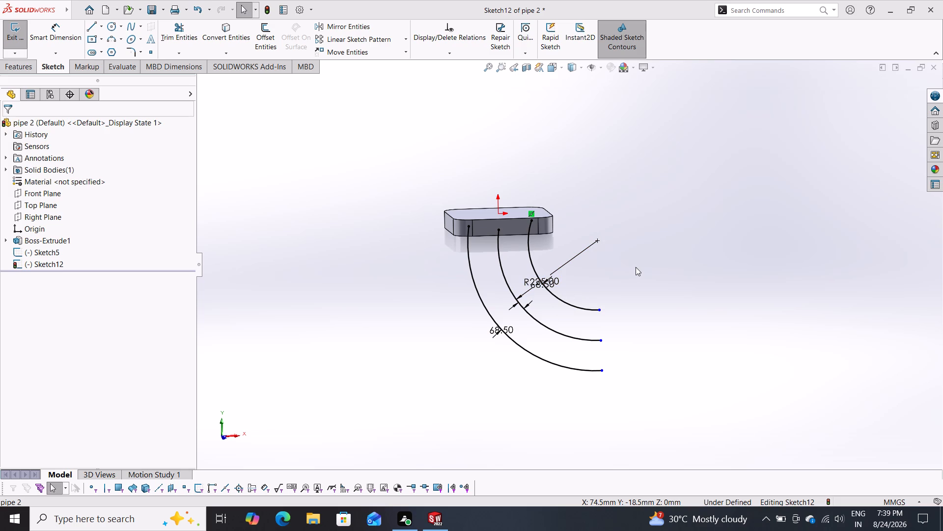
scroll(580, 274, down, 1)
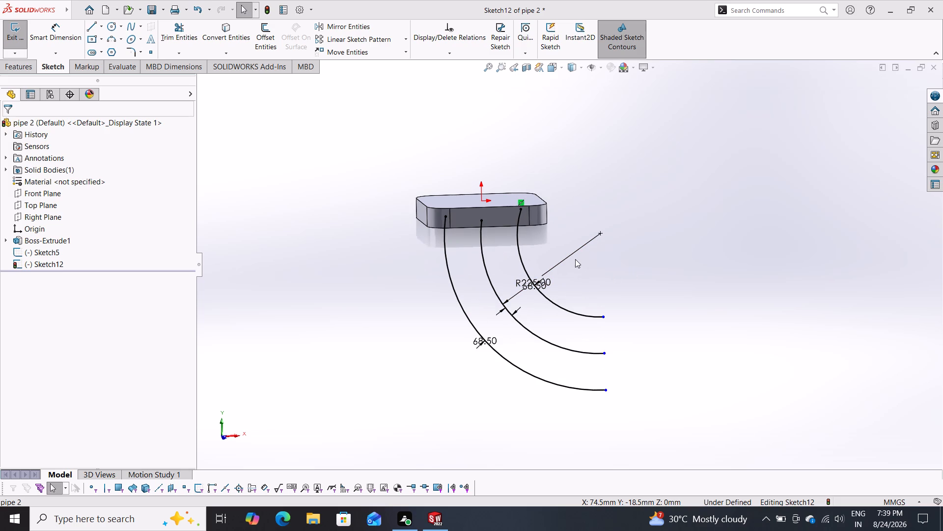
Sketch a slanted line about 651 mm long through the inner arc's lower endpoint, crossing the middle and outer arcs.
click(92, 28)
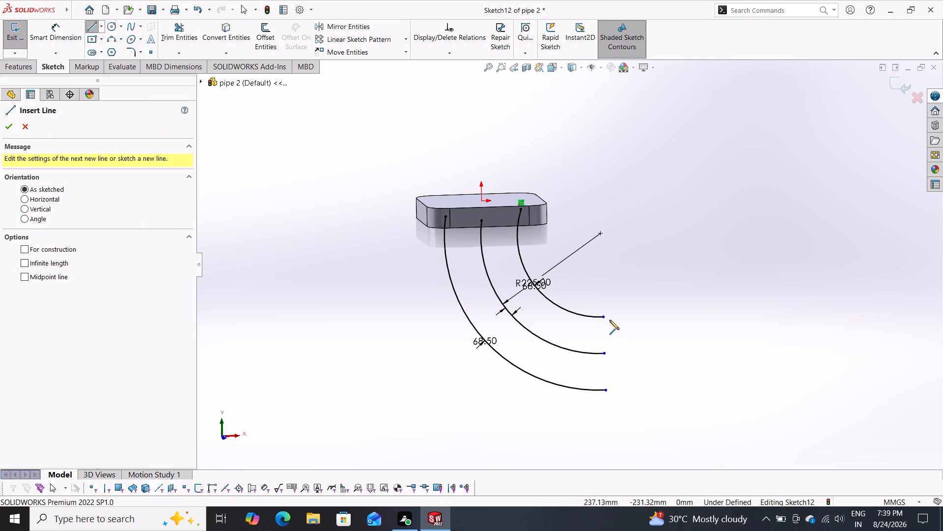
click(603, 315)
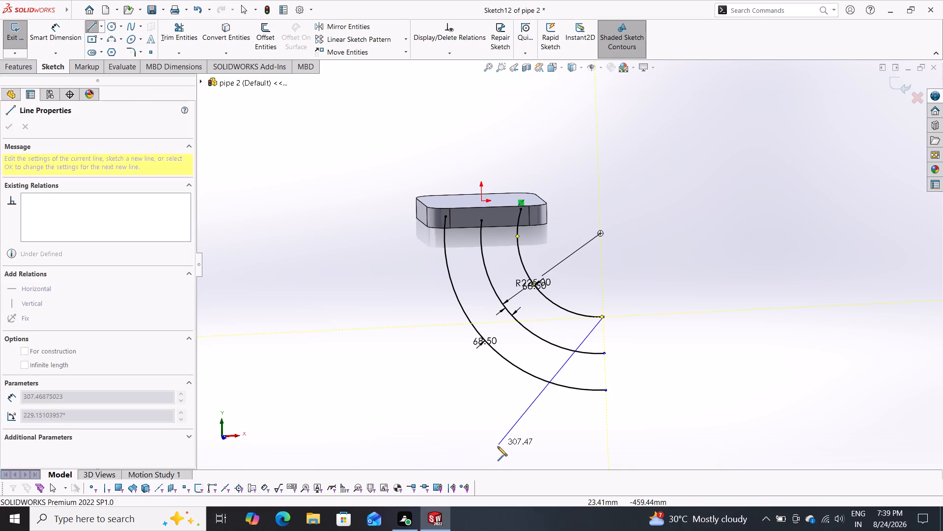
scroll(528, 404, down, 2)
scroll(527, 405, up, 2)
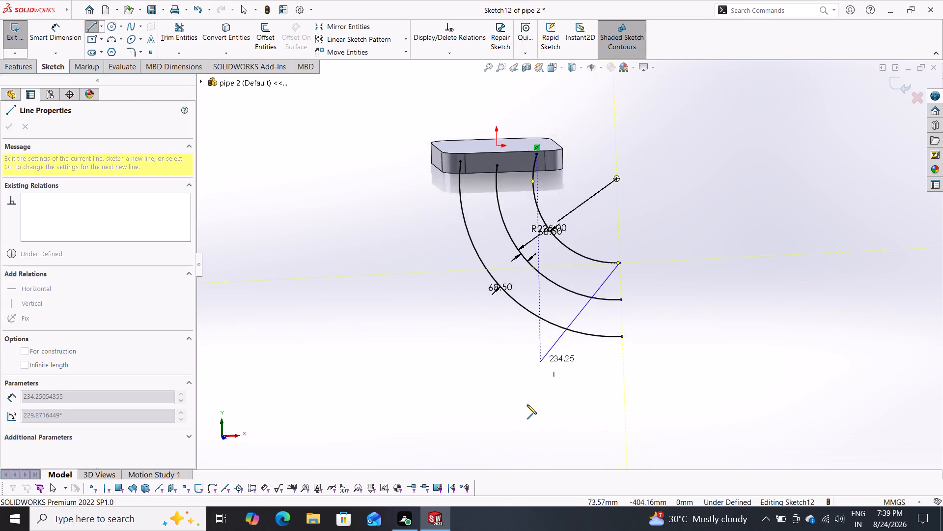
scroll(527, 405, up, 1)
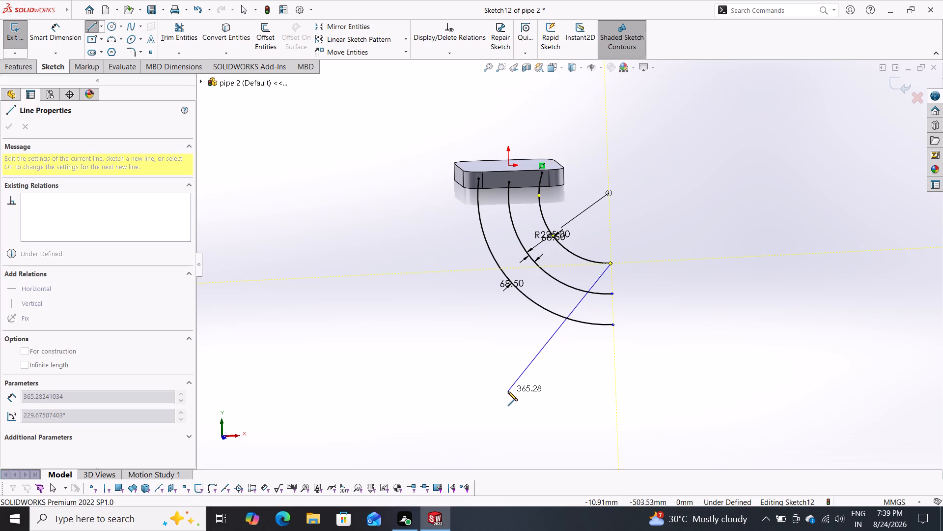
click(508, 391)
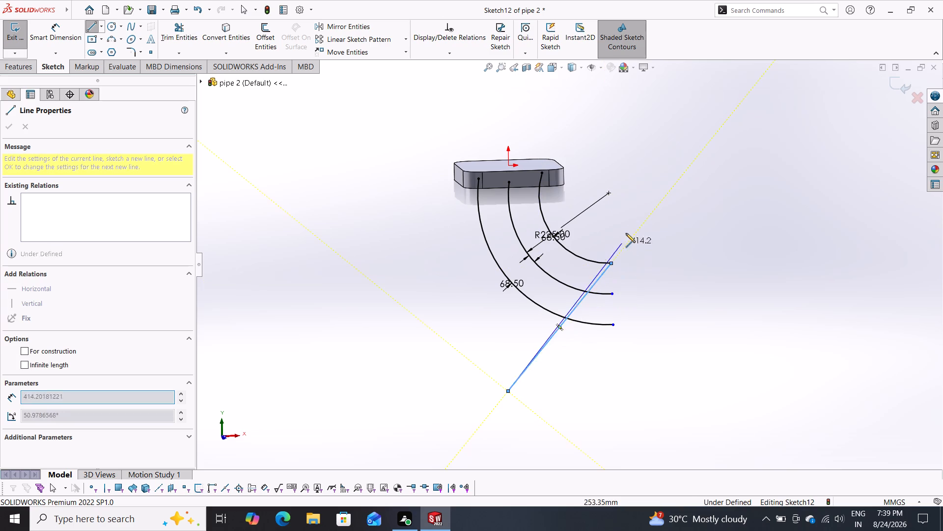
click(691, 162)
key(Escape)
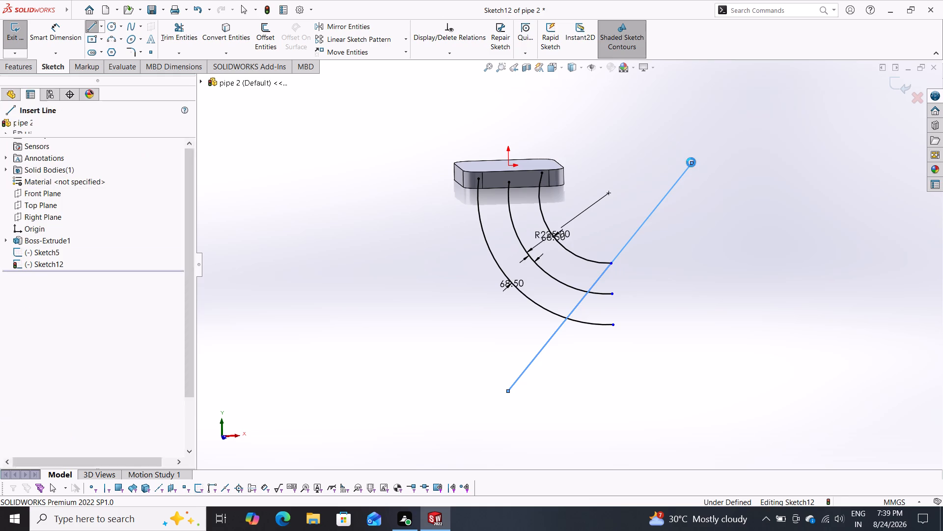
Dimension the angle between the slanted line and the plate's bottom edge to 45 degrees.
click(51, 31)
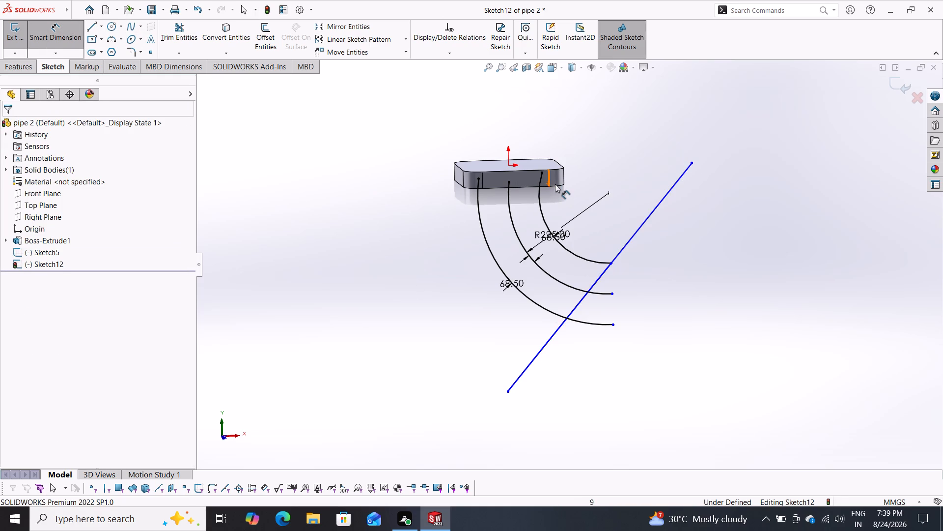
click(556, 184)
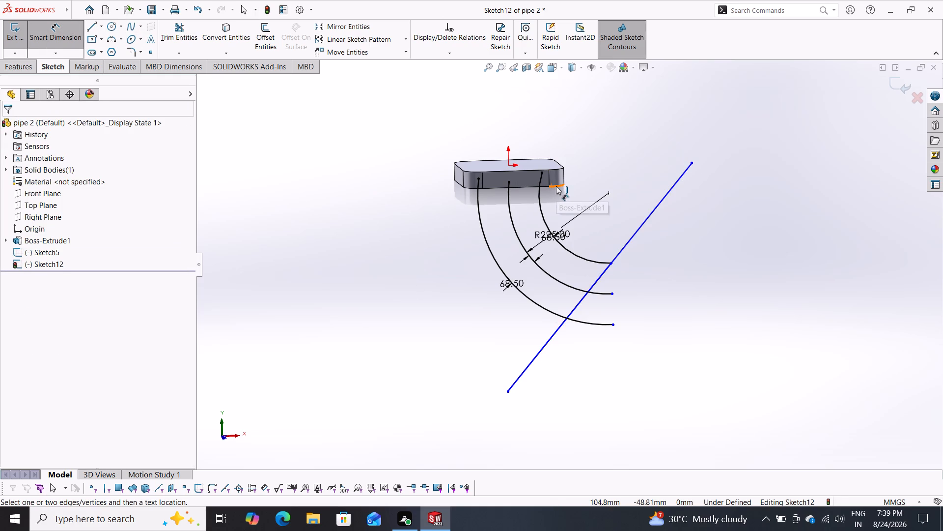
click(556, 186)
drag(643, 223, 639, 219)
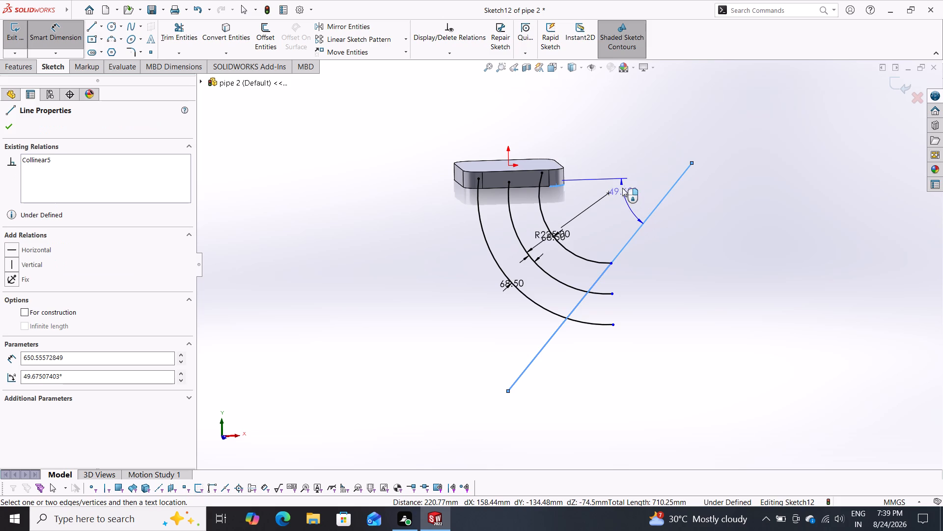
click(622, 188)
text(45)
key(Return)
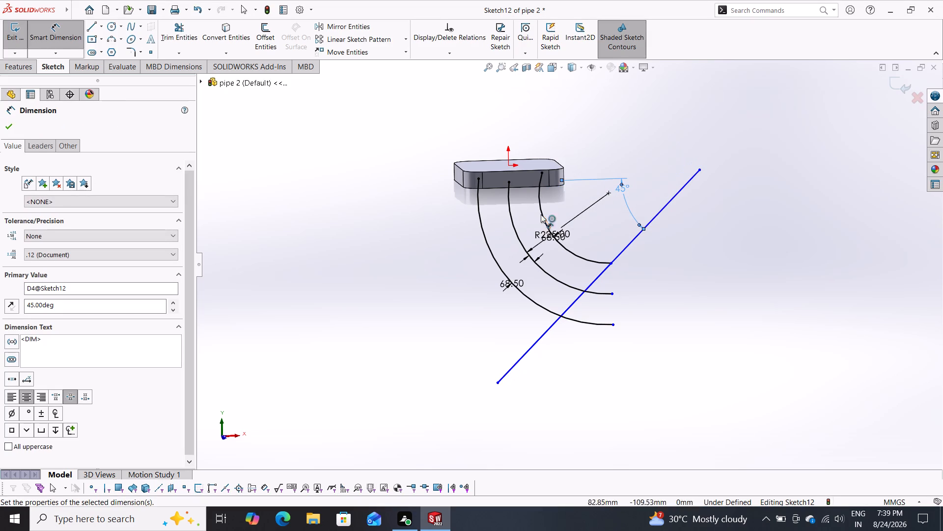
key(Escape)
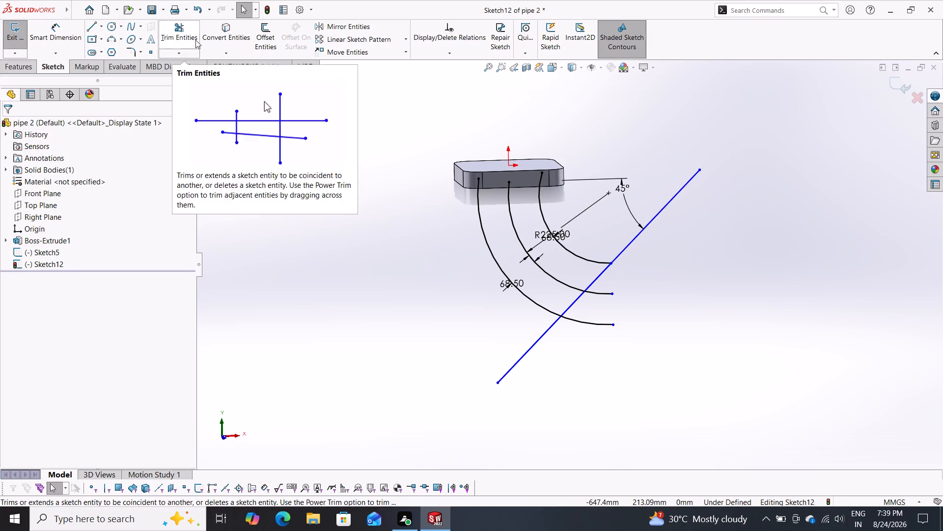
Trim away the ends of the outer and middle arcs that extend beyond the slanted line.
click(169, 25)
drag(581, 348, 615, 308)
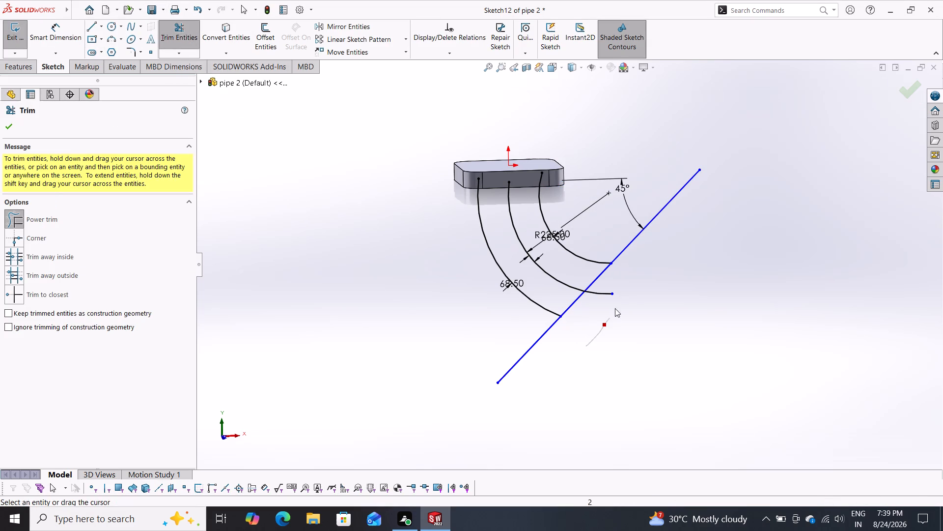
drag(615, 308, 597, 317)
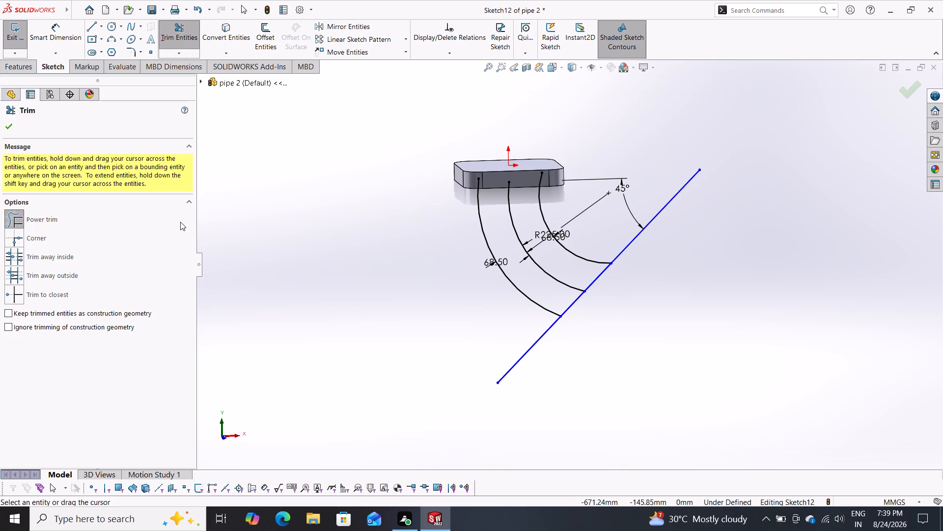
click(7, 125)
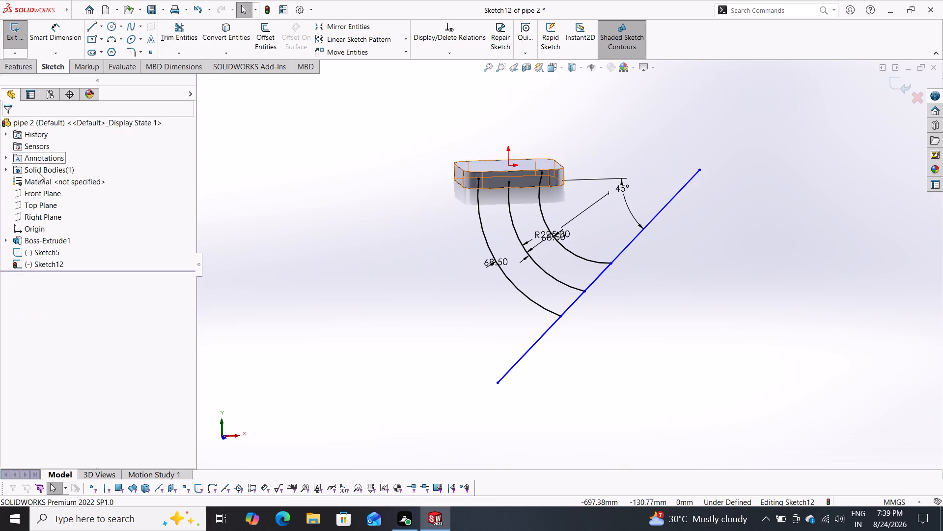
key(Escape)
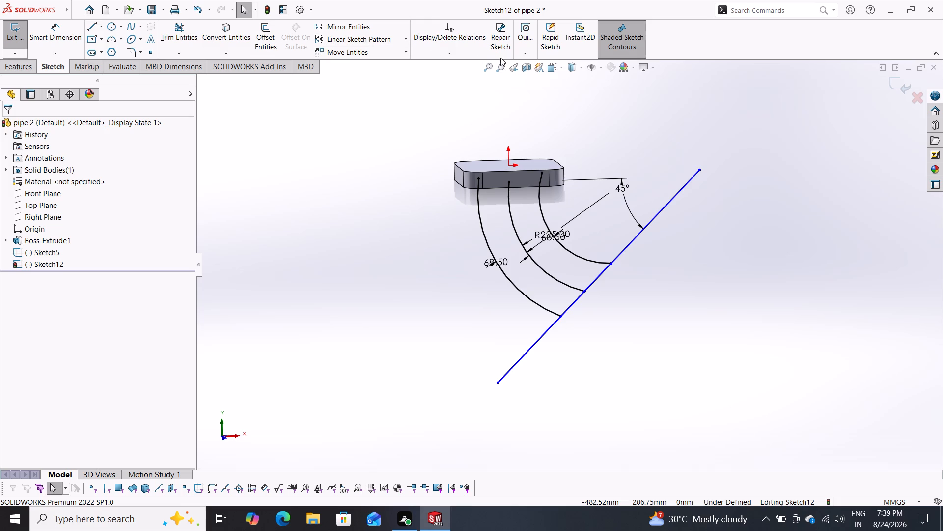
Exit the sketch of the three arcs and the slanted line.
click(14, 68)
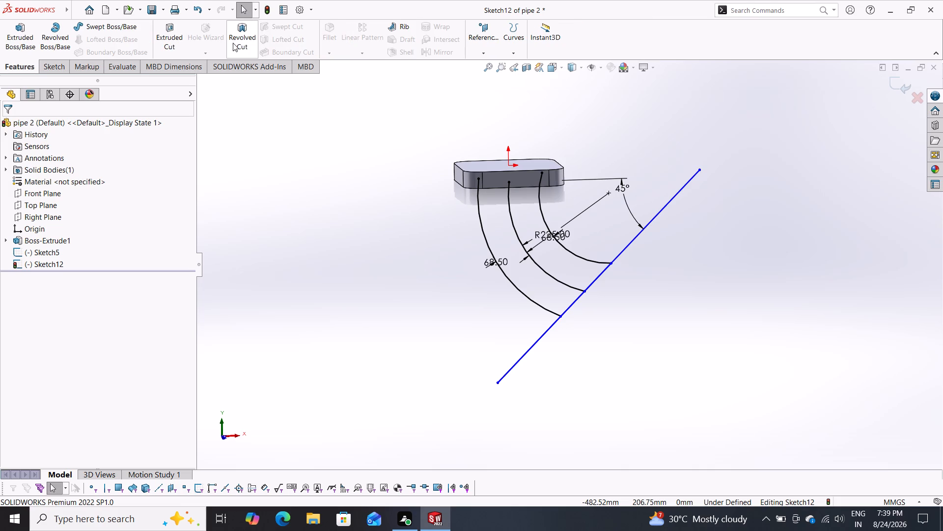
click(486, 54)
key(Escape)
click(903, 87)
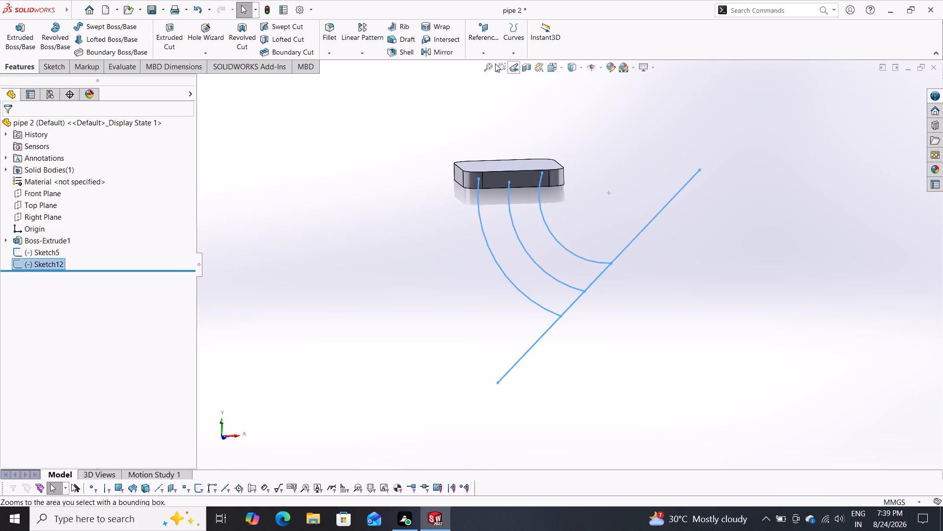
Create a reference plane parallel to the Right Plane, passing through the middle arc's lower endpoint on the slanted line.
click(485, 56)
click(489, 65)
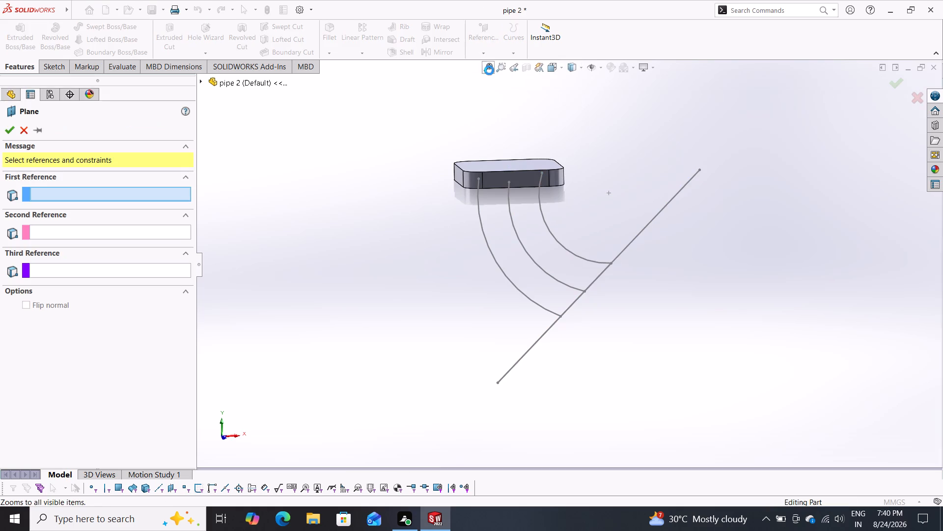
click(200, 79)
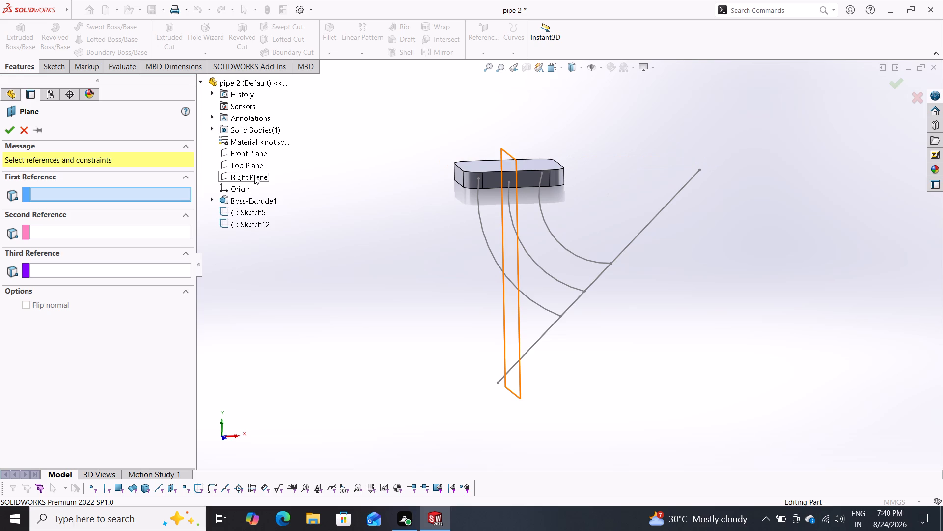
click(254, 176)
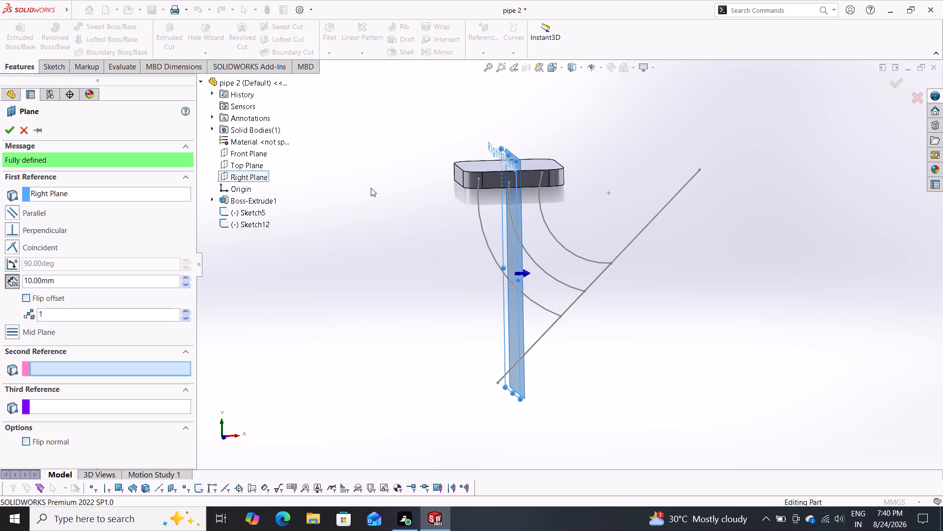
middle_drag(401, 260, 379, 259)
scroll(596, 274, down, 2)
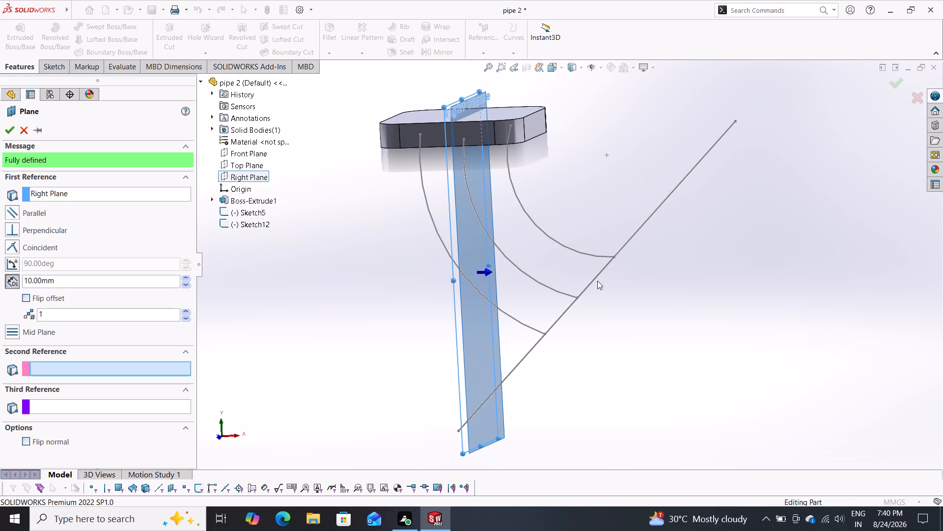
click(576, 297)
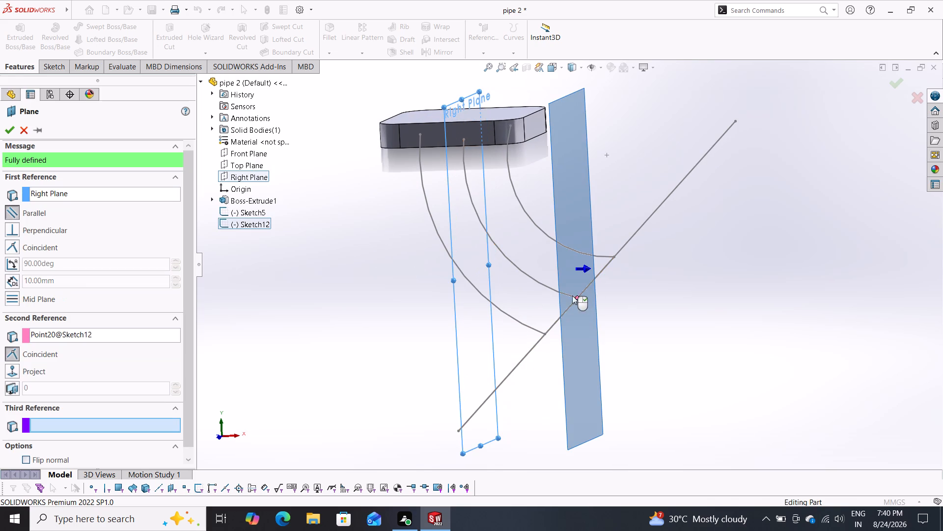
click(10, 131)
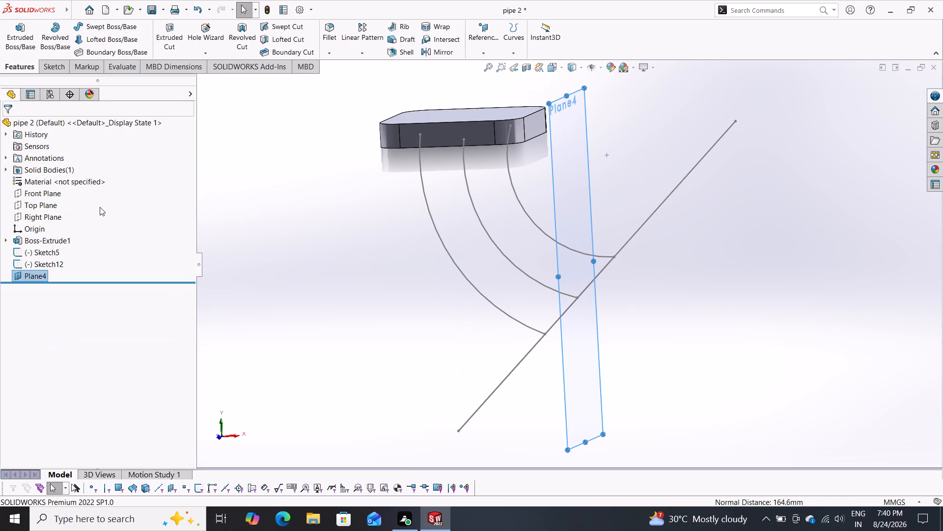
On the new plane, sketch two concentric circles of about 71 mm and 158 mm radius centred on the middle arc's lower endpoint.
click(67, 63)
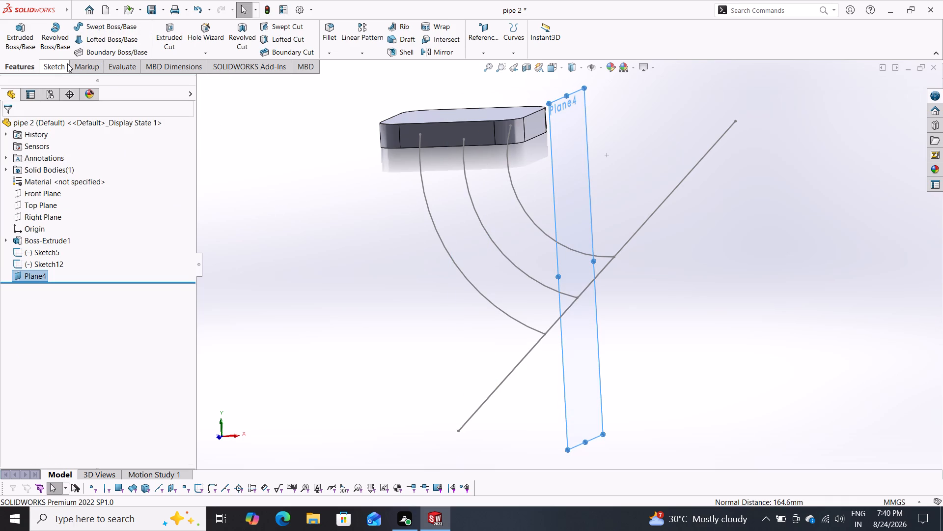
click(109, 29)
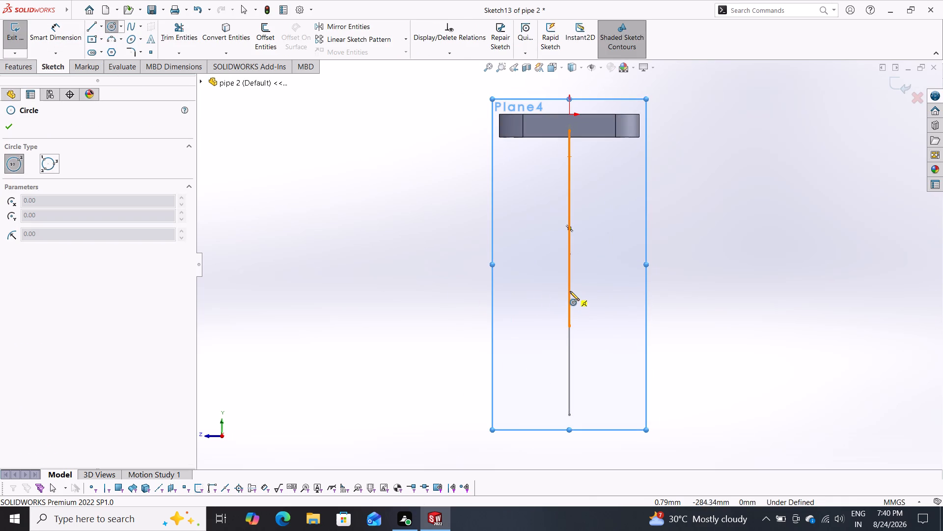
scroll(372, 290, down, 1)
middle_drag(380, 292, 419, 307)
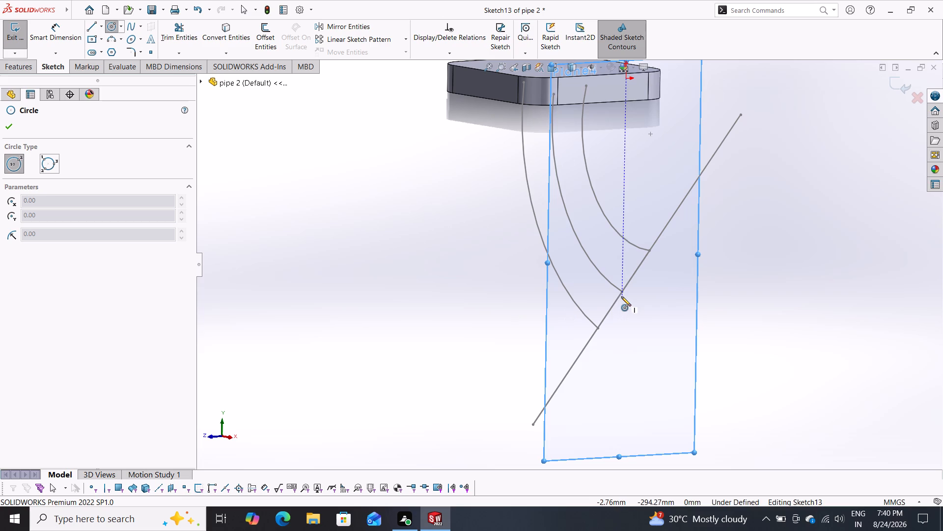
click(622, 293)
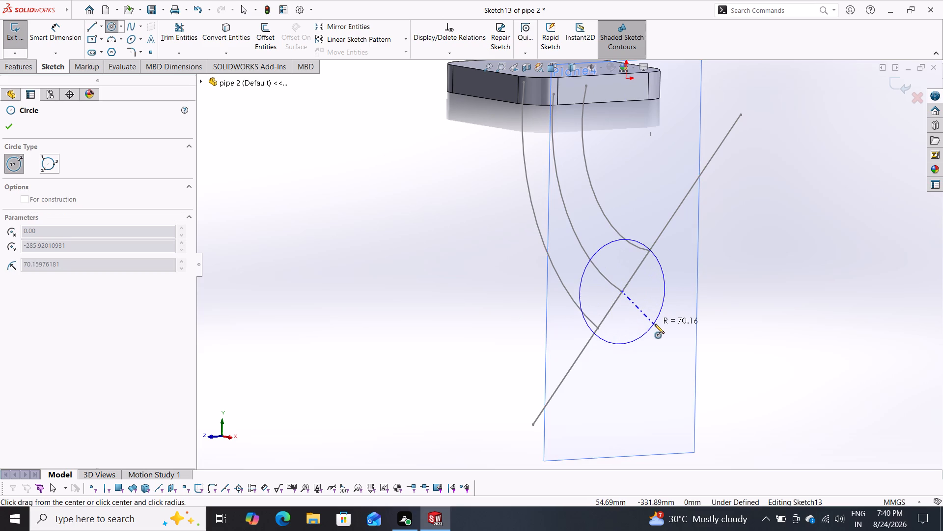
click(655, 324)
drag(621, 291, 622, 291)
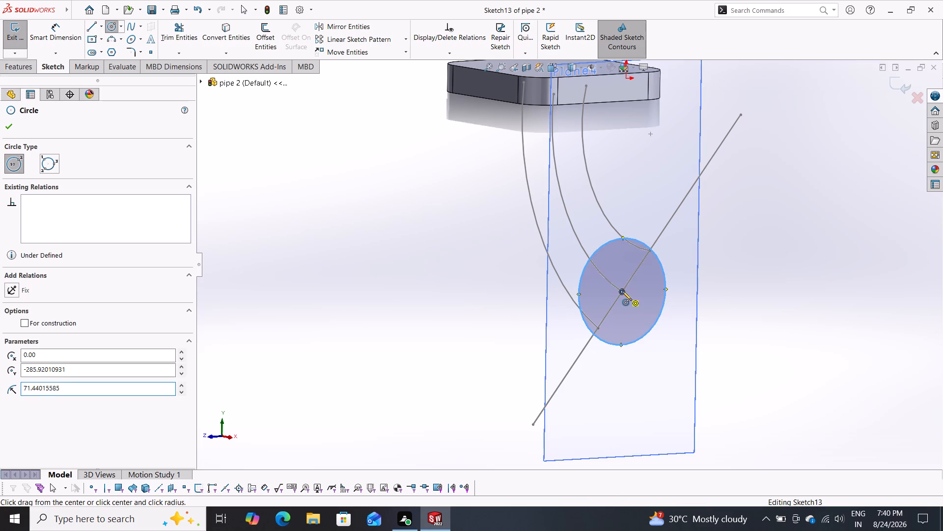
drag(622, 291, 629, 294)
click(711, 328)
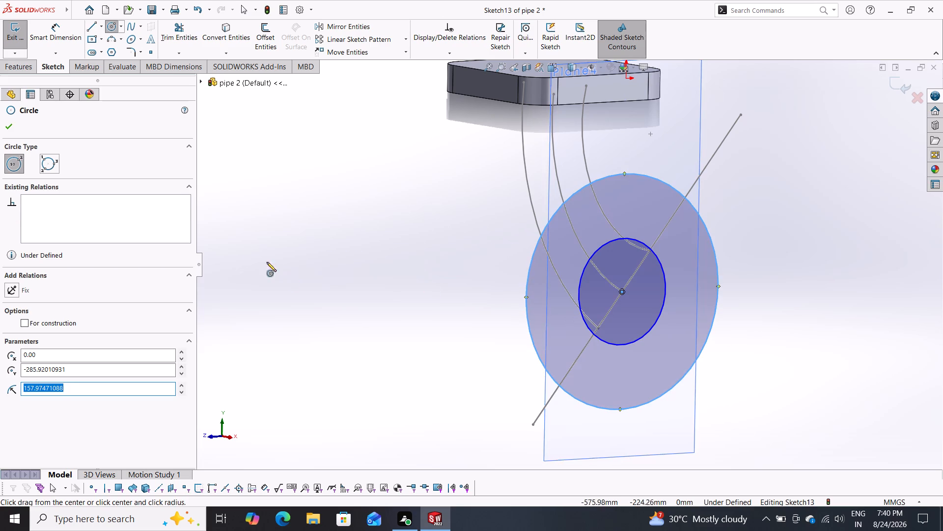
Dimension the inner circle's diameter to 88 mm and the outer circle's diameter to 130 mm.
click(61, 31)
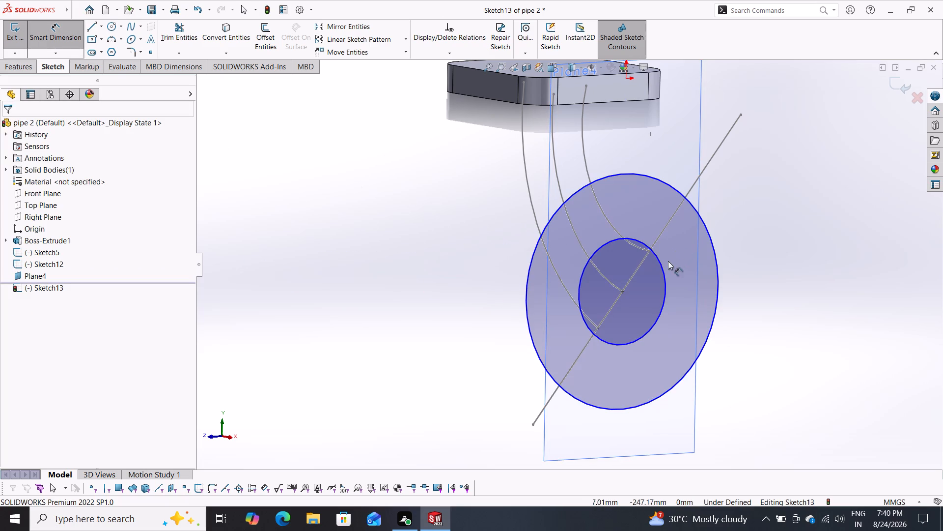
drag(664, 271, 674, 278)
click(821, 278)
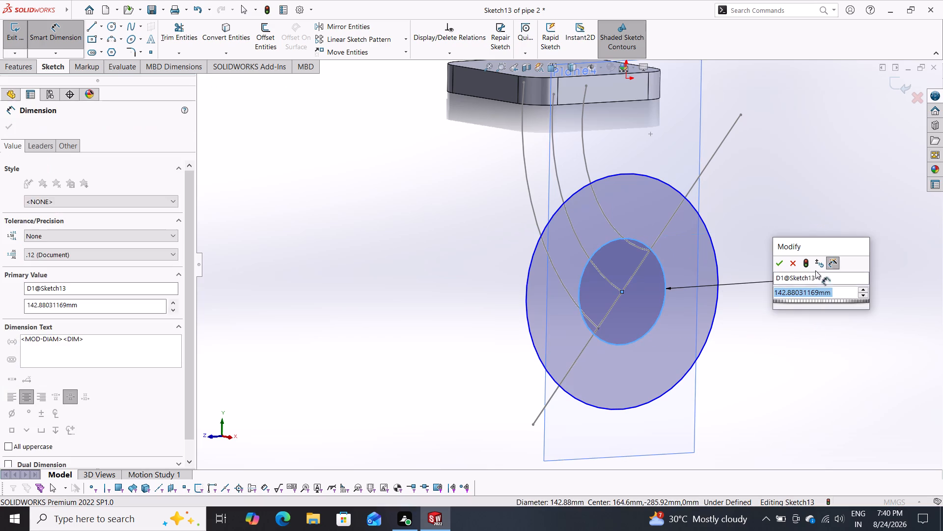
text(88)
key(Return)
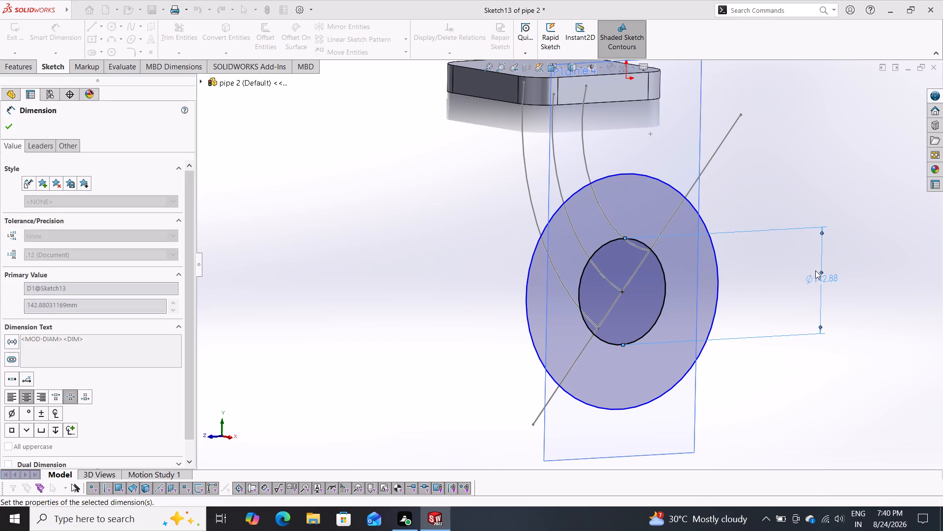
drag(719, 273, 728, 276)
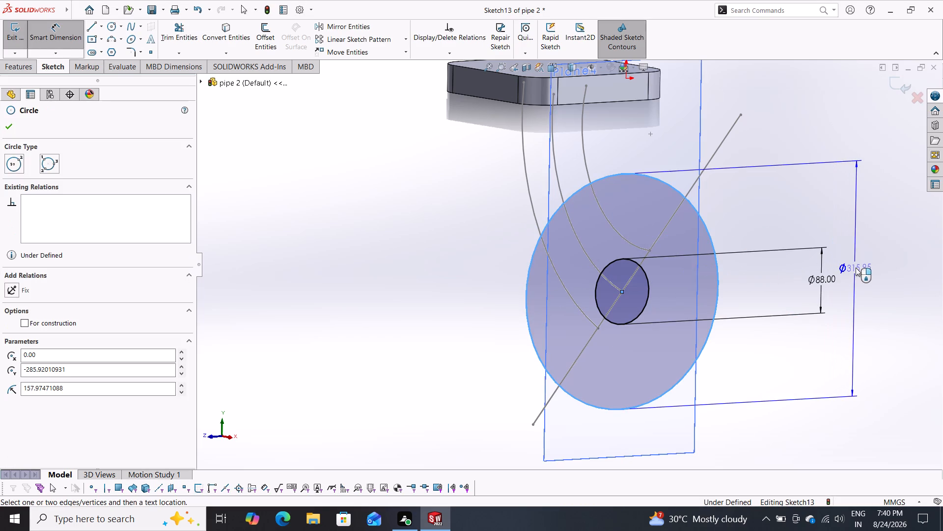
click(856, 267)
text(130)
key(Return)
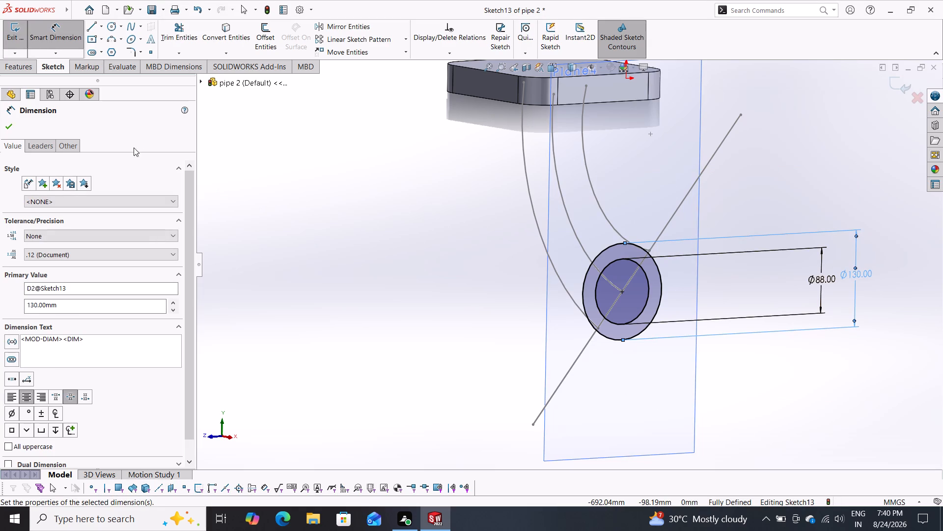
Sweep the ring profile of the 88 mm and 130 mm circles along the middle arc to form the hollow curved pipe.
click(8, 125)
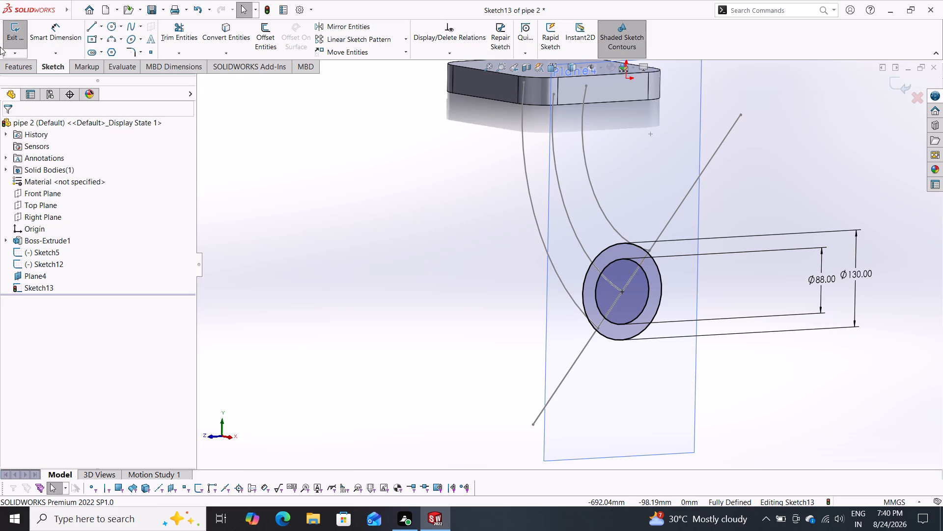
click(10, 62)
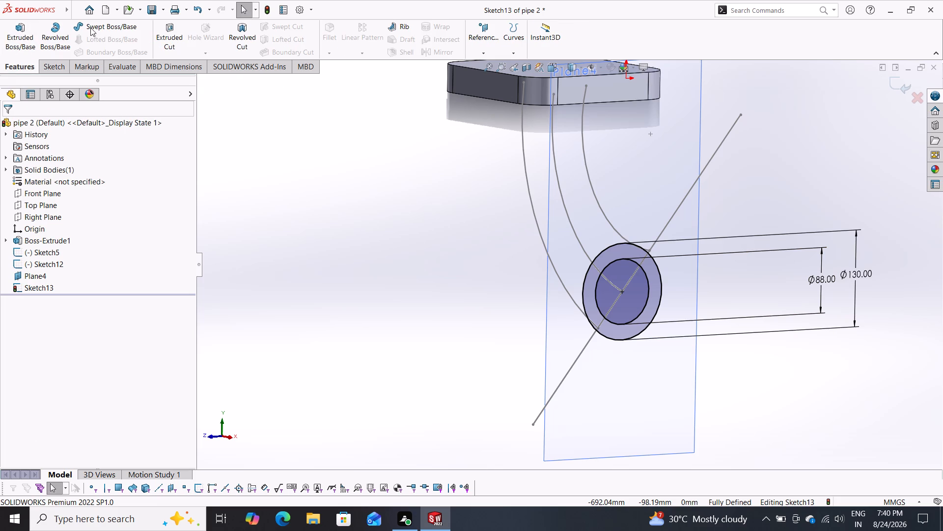
click(90, 28)
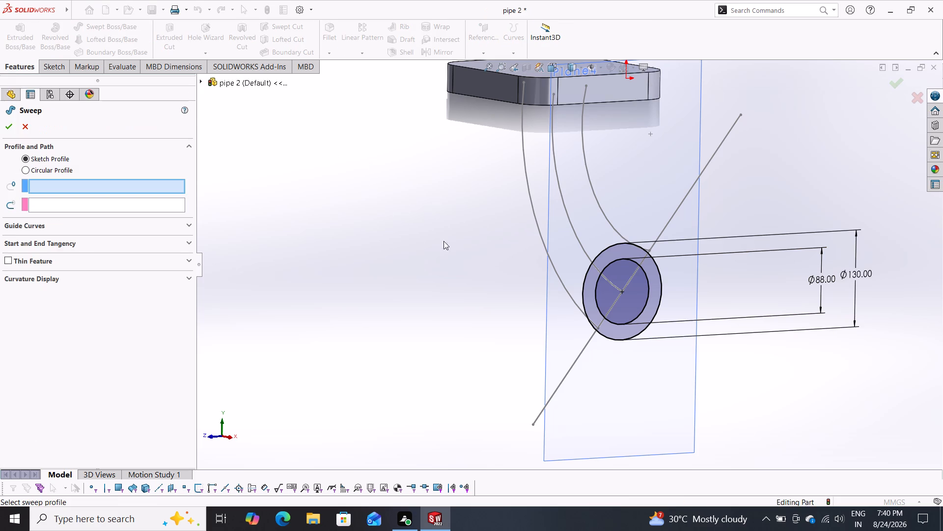
click(584, 272)
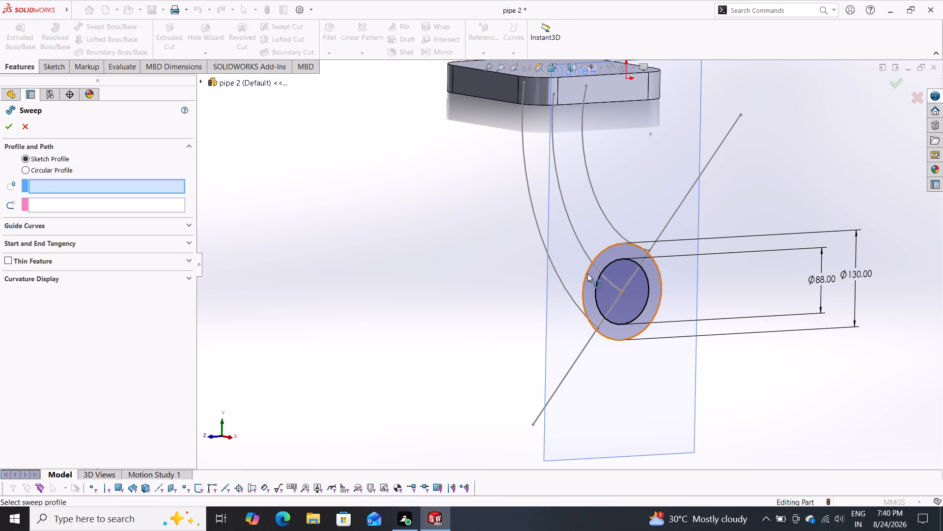
click(587, 273)
middle_drag(276, 279, 322, 301)
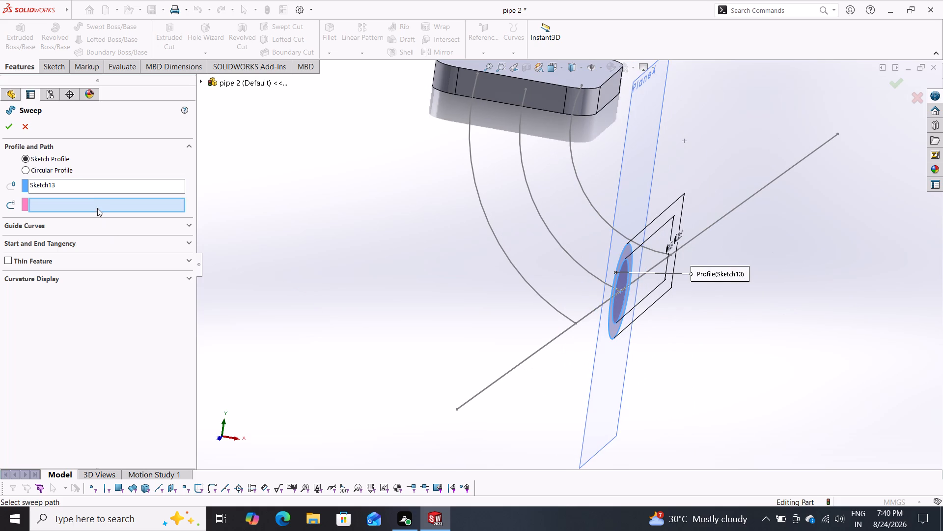
click(89, 206)
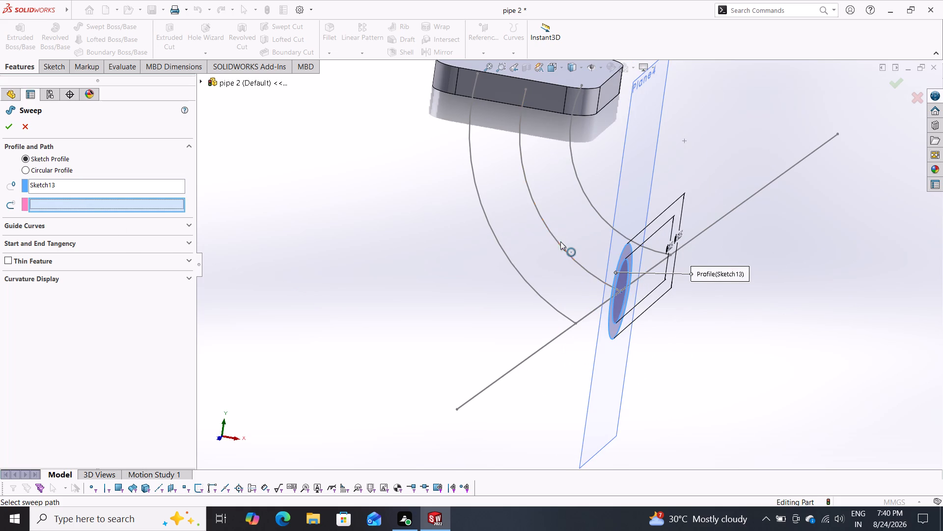
click(560, 241)
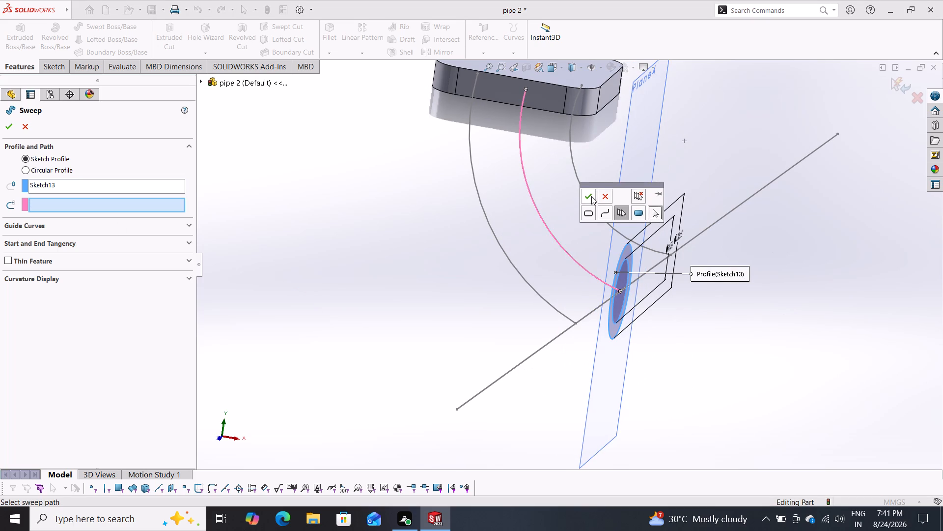
click(590, 195)
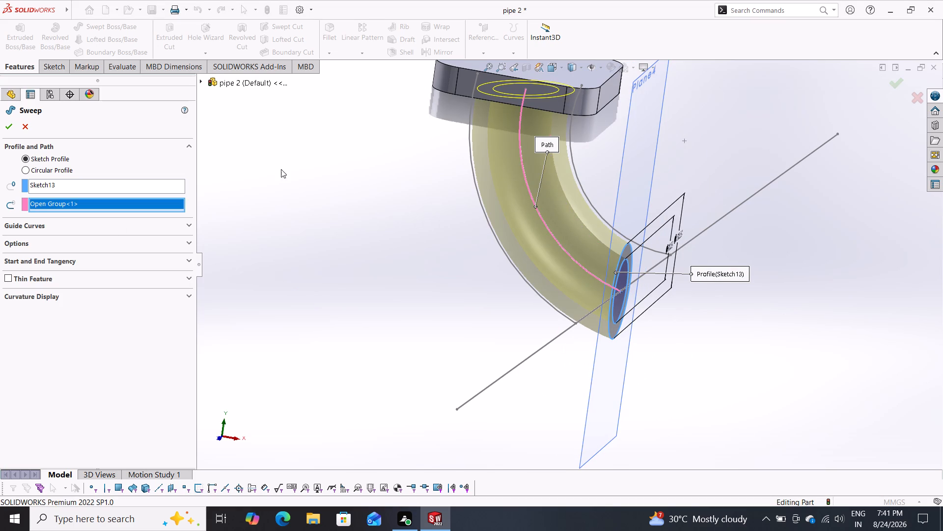
click(11, 122)
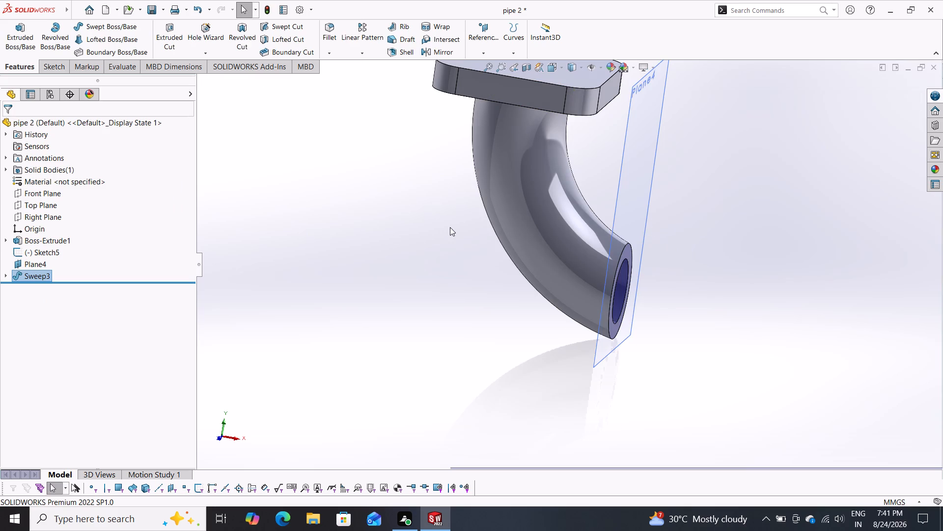
Hide the reference plane at the pipe's lower end.
scroll(481, 238, down, 1)
scroll(481, 238, up, 3)
middle_drag(464, 208, 441, 109)
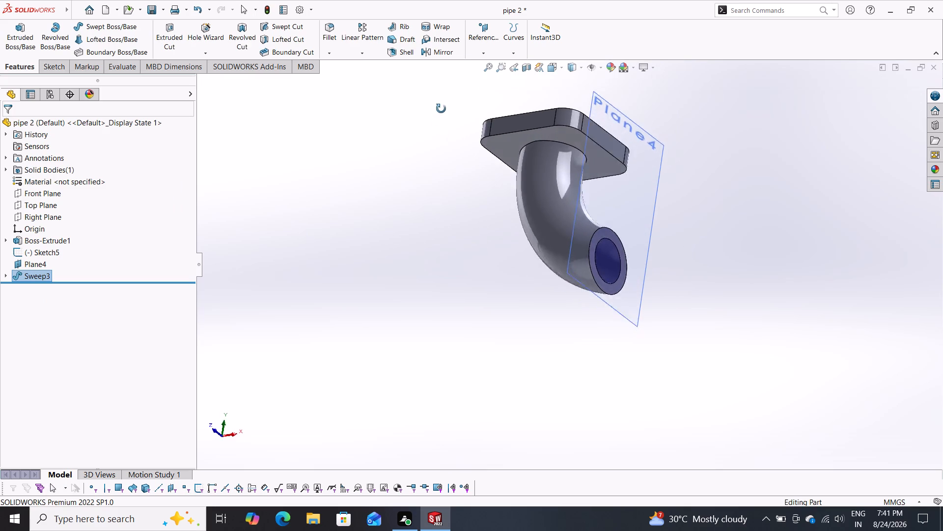
middle_drag(441, 109, 488, 209)
click(31, 263)
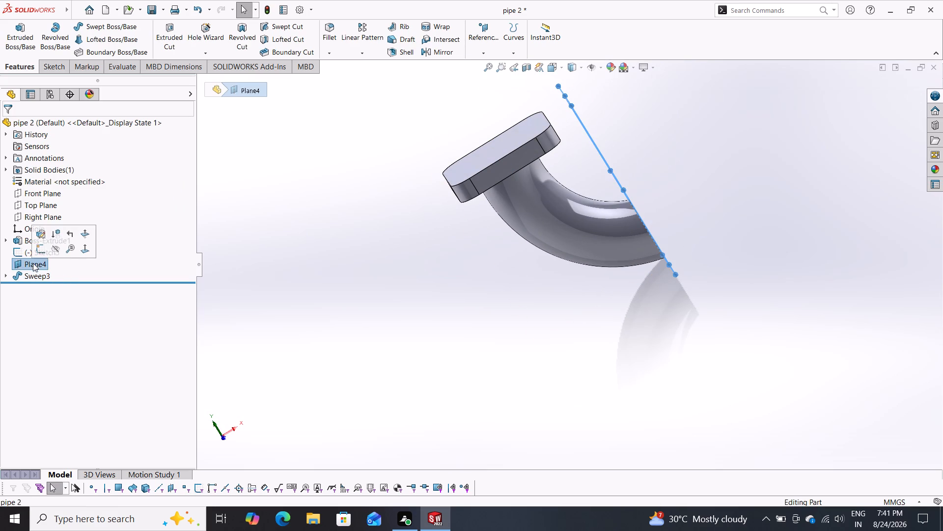
click(53, 248)
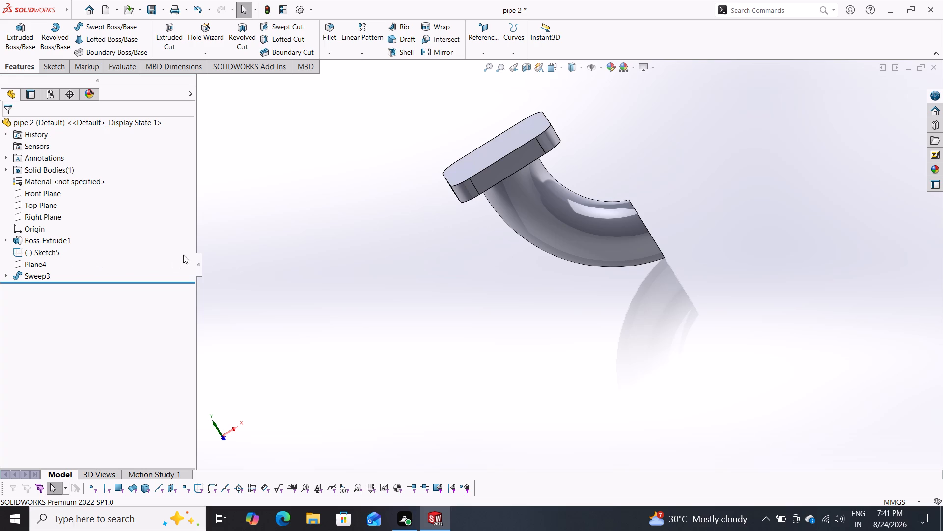
key(Escape)
Start a sketch on the pipe's lower ring-shaped end face and convert its outer circular edge into the sketch.
middle_drag(554, 290, 478, 347)
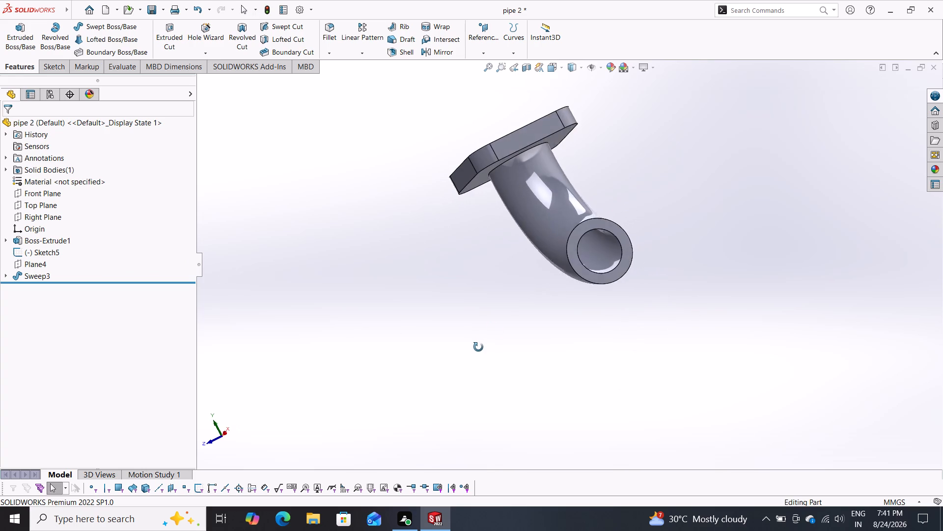
middle_drag(478, 347, 573, 347)
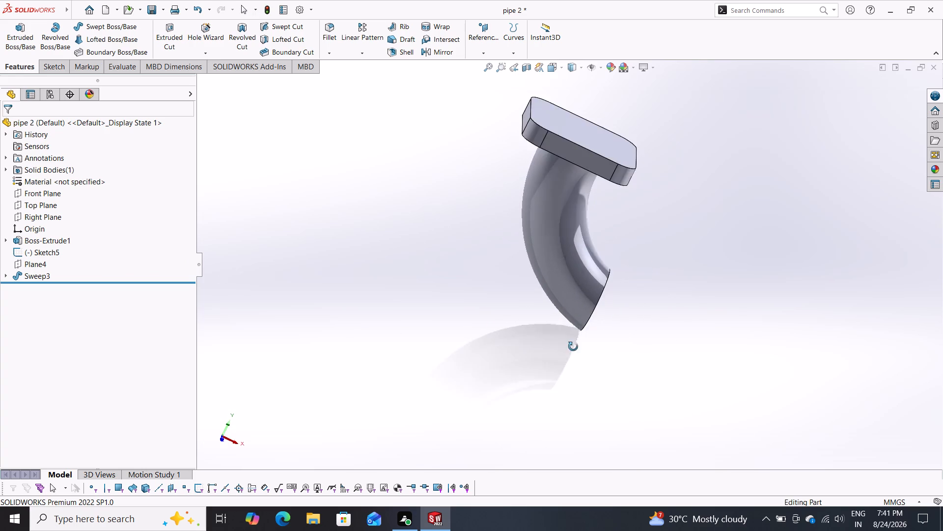
middle_drag(573, 347, 575, 357)
scroll(575, 357, up, 1)
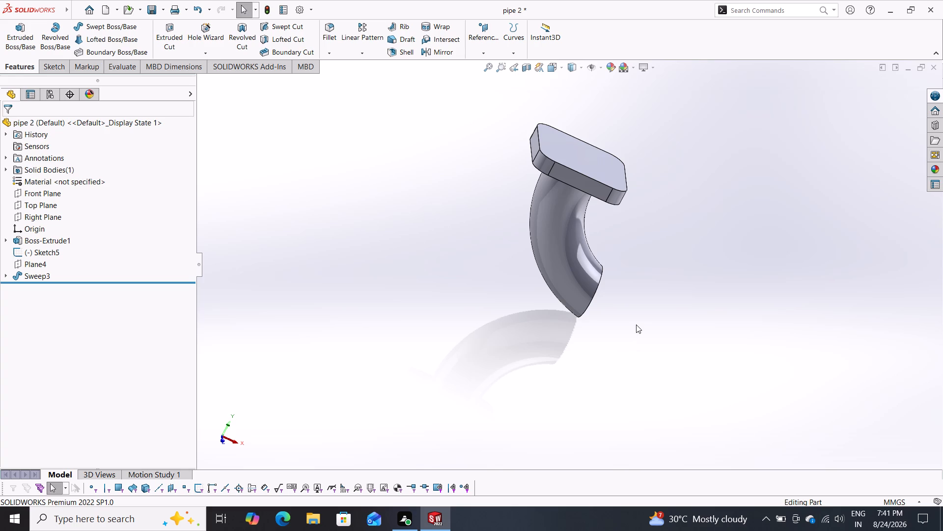
middle_drag(636, 324, 560, 289)
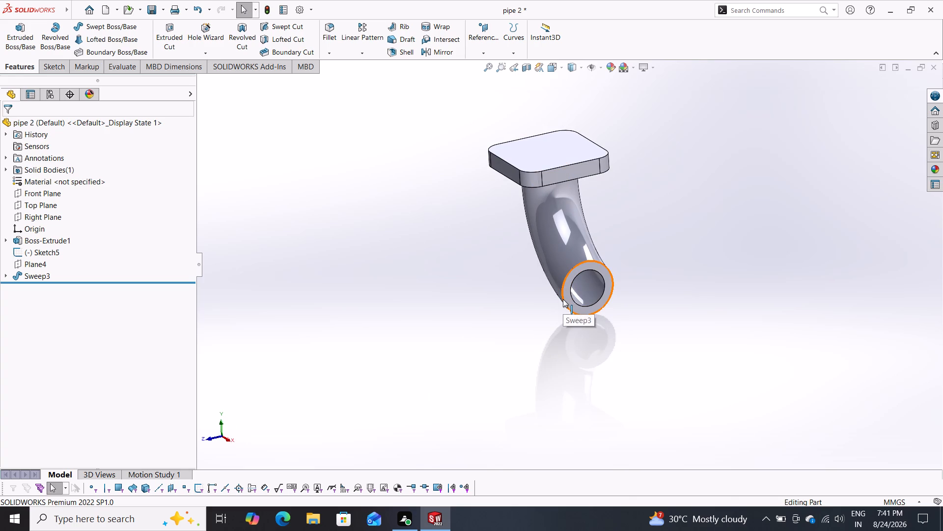
click(563, 299)
key(Escape)
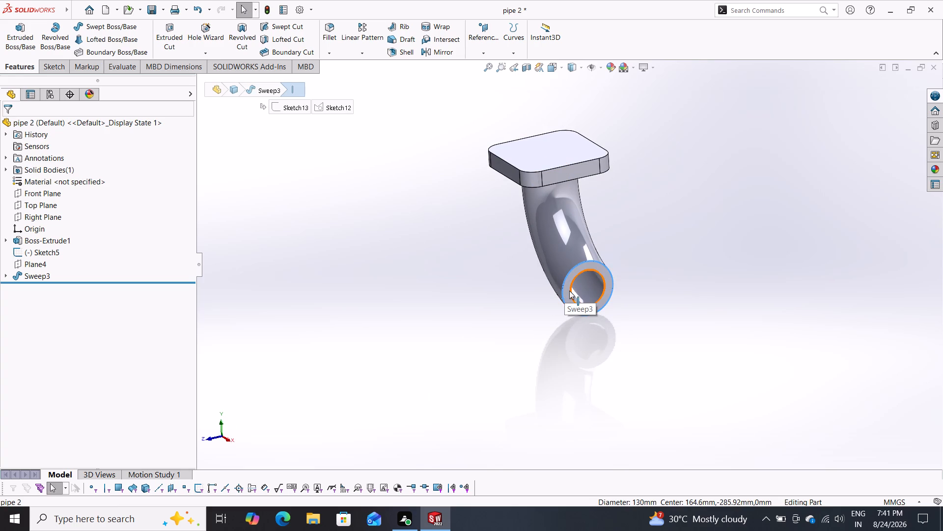
click(569, 291)
key(Escape)
click(569, 295)
key(Escape)
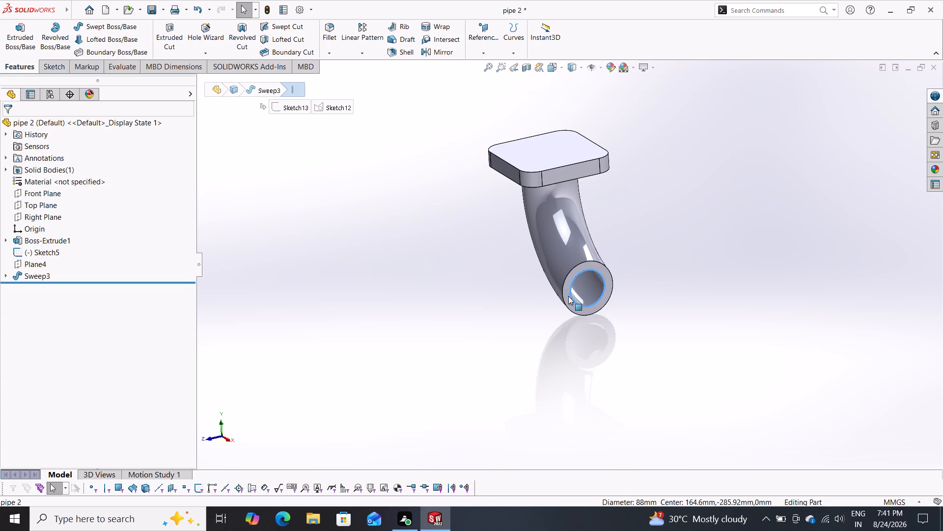
click(568, 299)
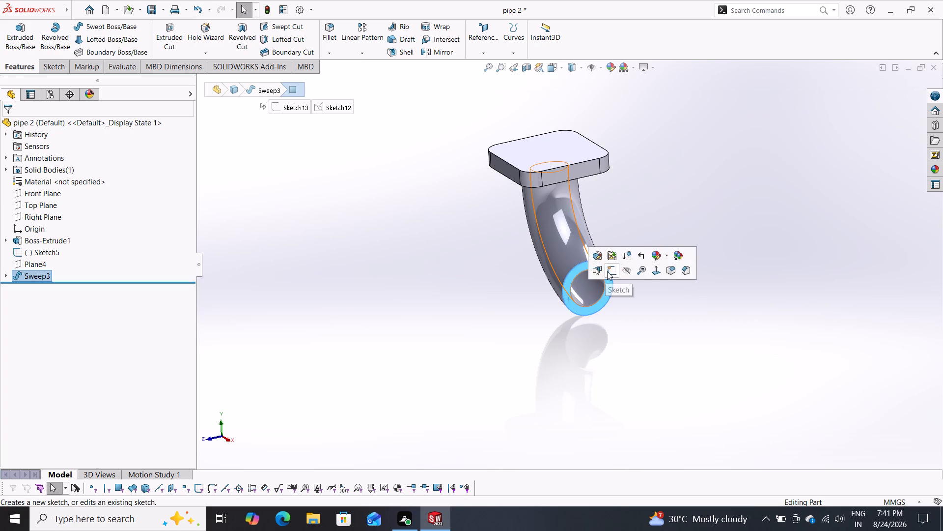
click(607, 271)
key(Escape)
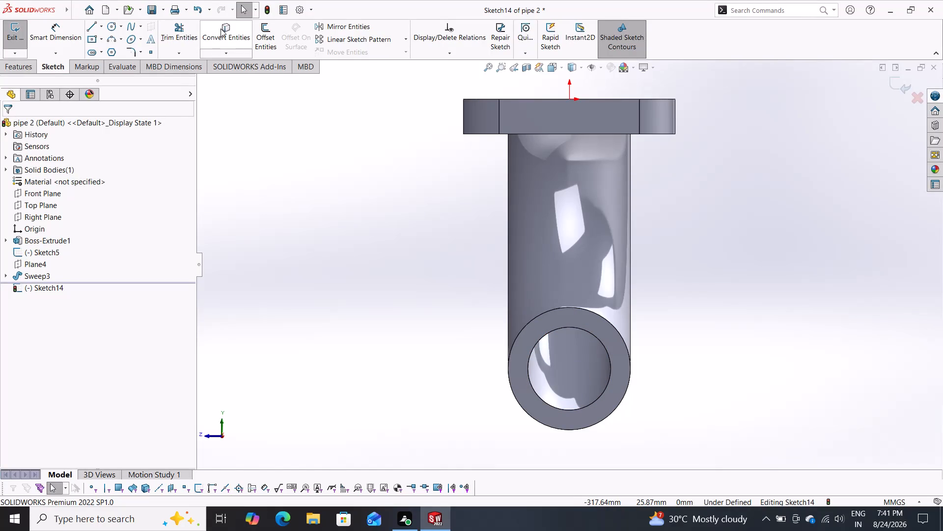
drag(221, 29, 227, 38)
click(629, 358)
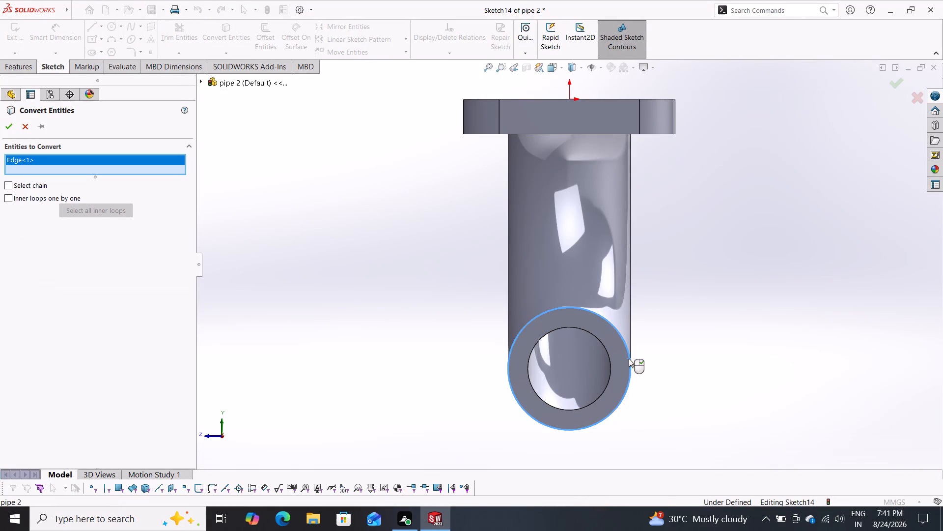
click(7, 124)
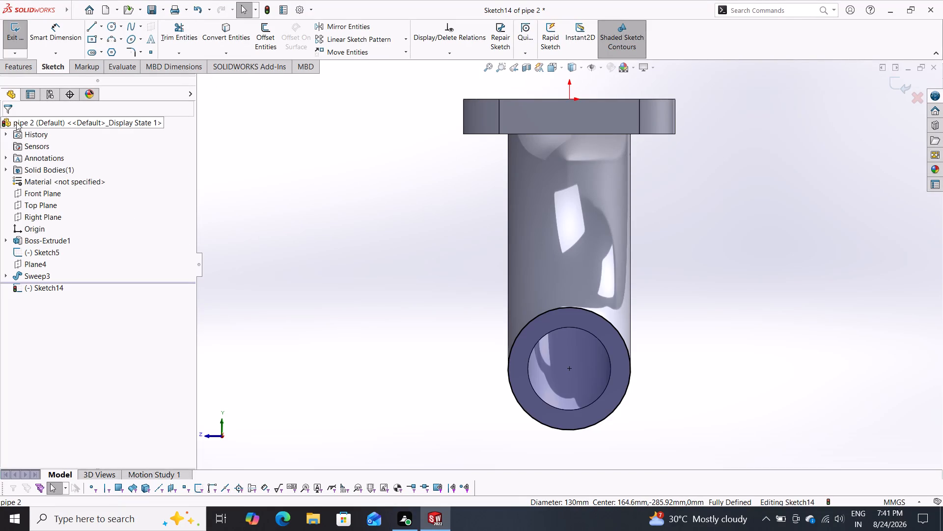
Sketch a center rectangle about 390 mm wide and 187 mm high, centred on the converted circle's centre.
click(119, 36)
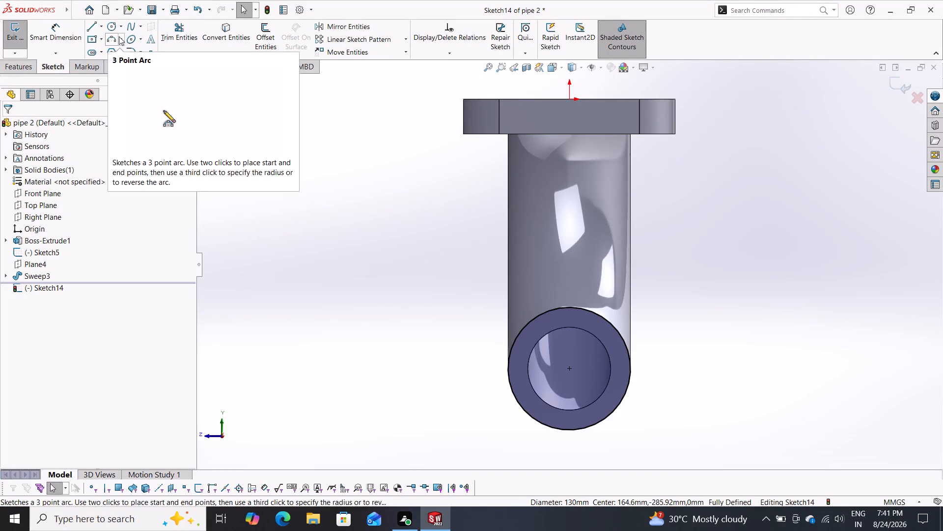
click(91, 38)
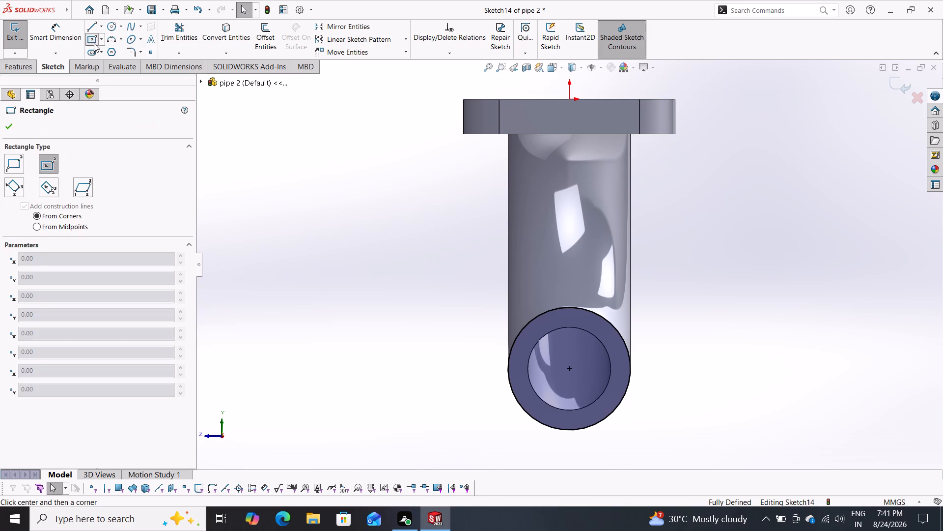
click(97, 41)
click(100, 39)
click(110, 67)
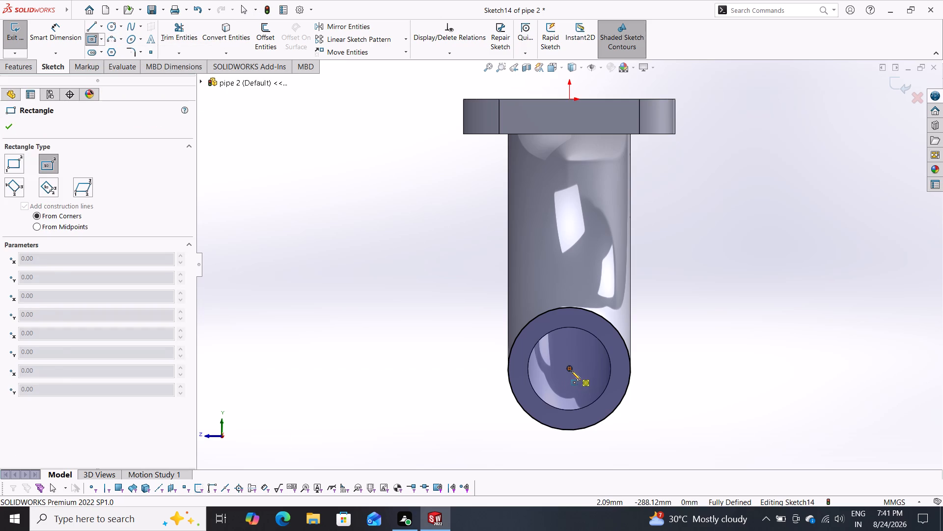
drag(571, 371, 578, 370)
click(753, 457)
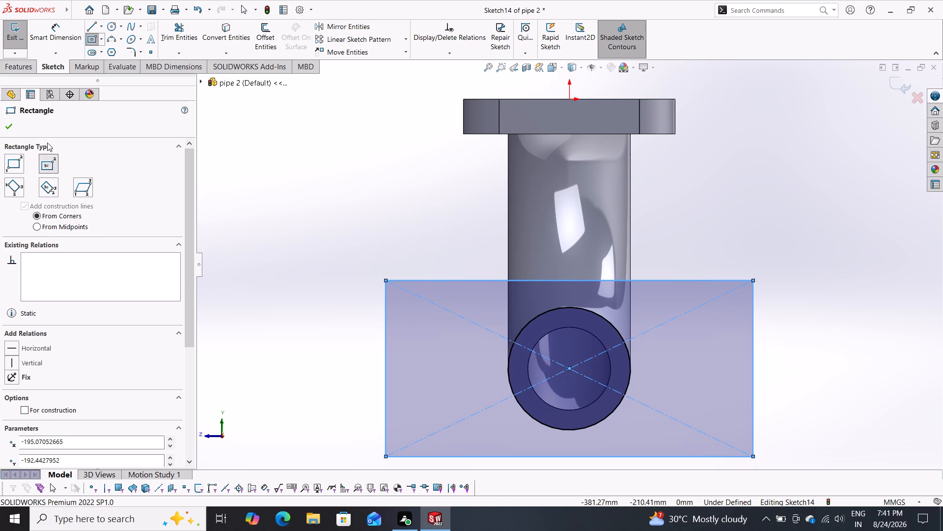
click(8, 125)
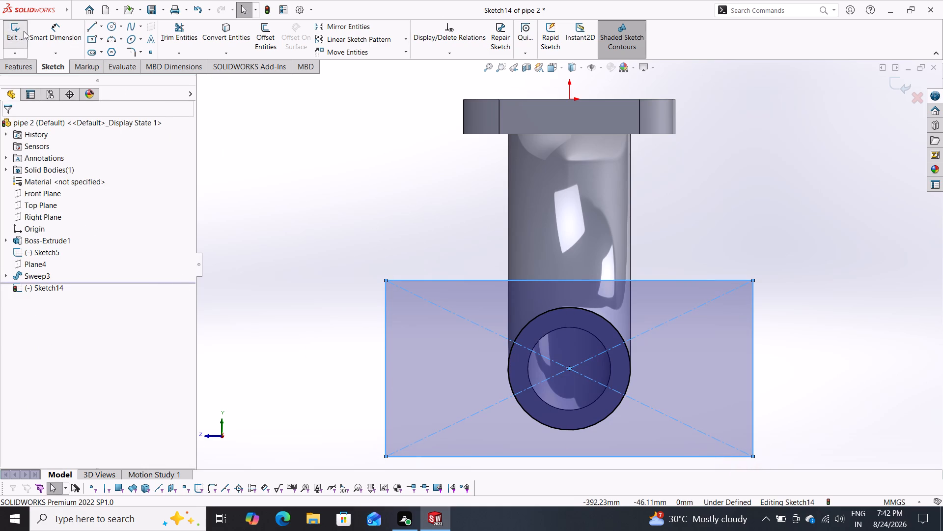
Dimension the rectangle's height and width to 225 mm each.
click(56, 31)
click(754, 348)
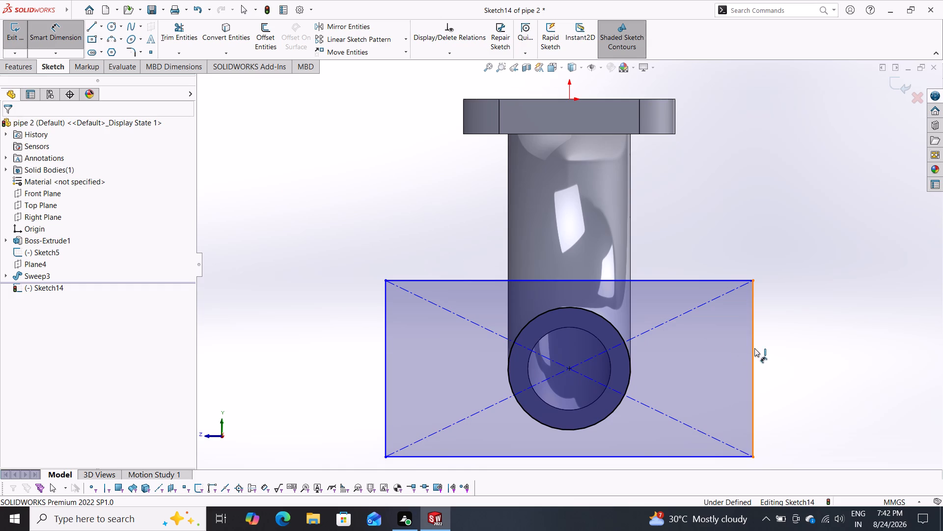
click(824, 357)
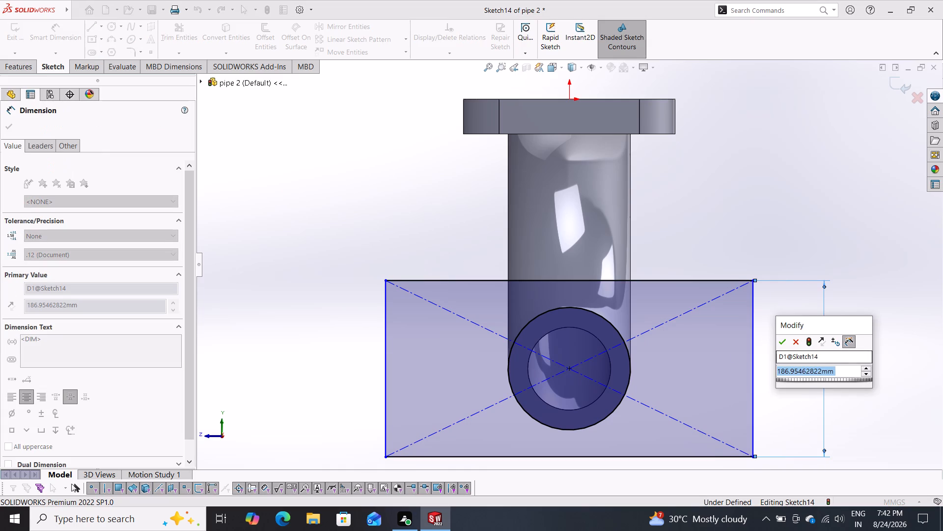
text(225)
key(Return)
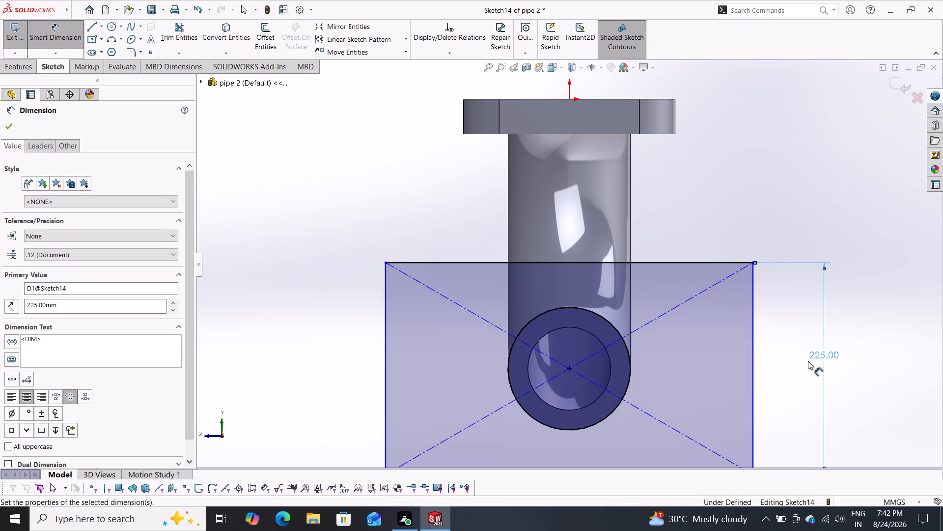
click(549, 261)
click(564, 204)
text(225)
key(Return)
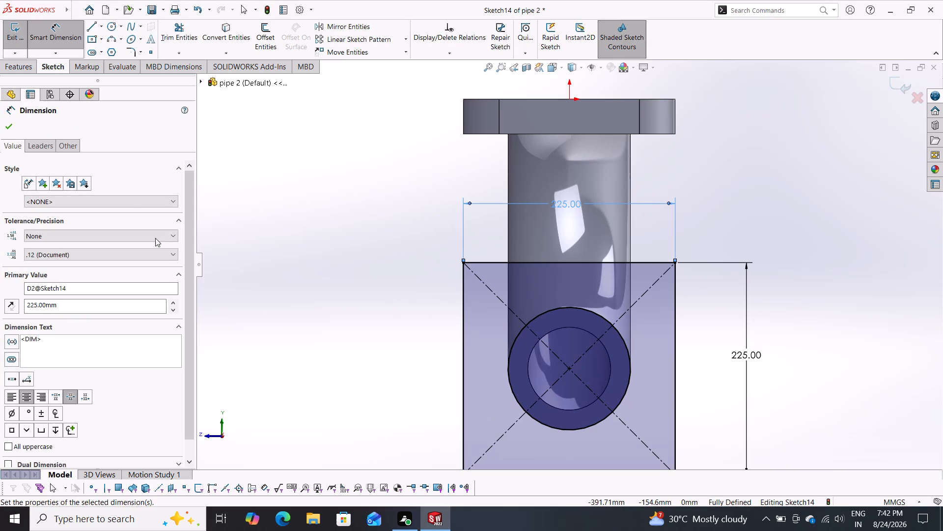
click(7, 121)
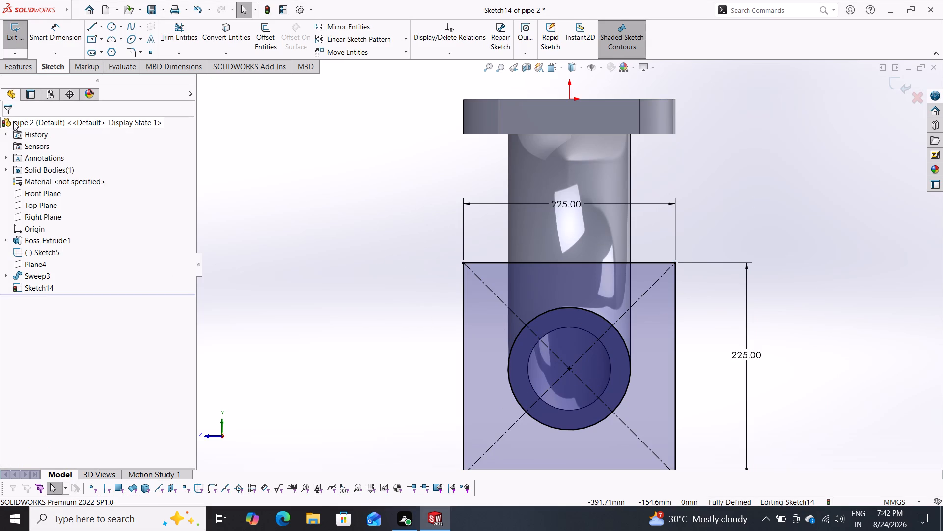
Extrude the area between the square and the circle 27 mm blind, outward from the pipe's end face.
click(9, 64)
click(16, 39)
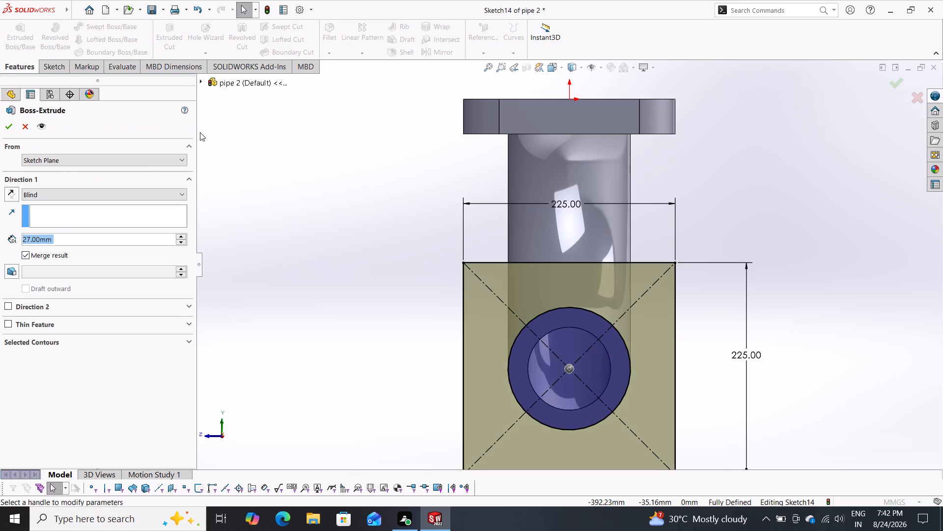
middle_drag(279, 226, 361, 242)
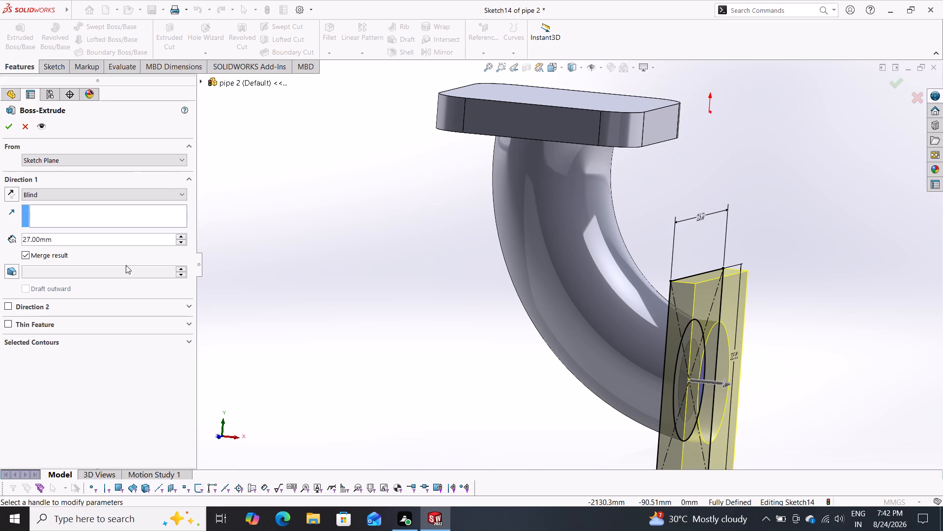
click(8, 122)
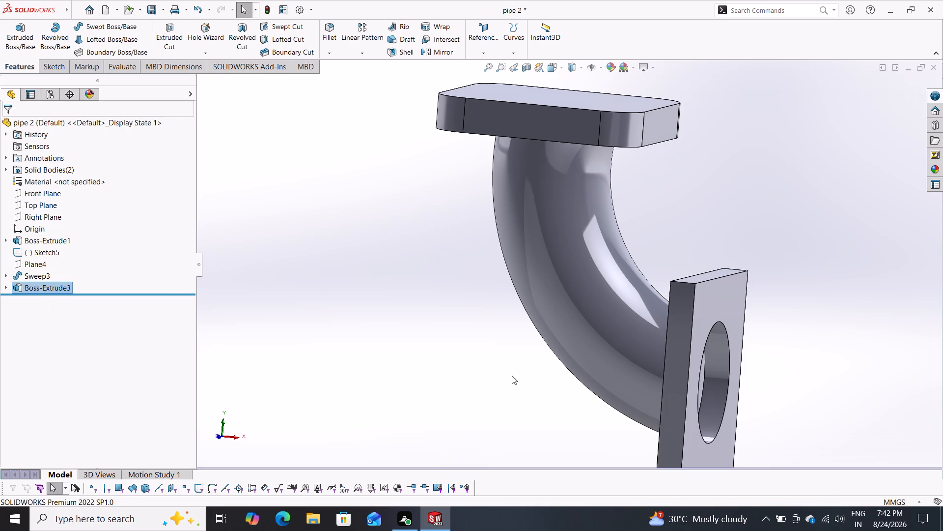
Start a sketch on the square flange's outer face and convert the circular edge of its opening into the sketch.
middle_drag(486, 347, 445, 377)
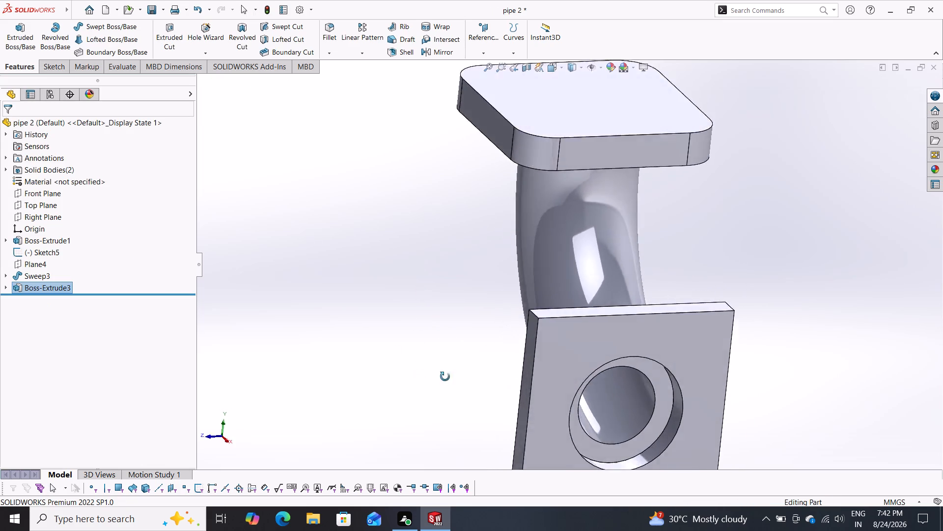
middle_drag(445, 377, 440, 345)
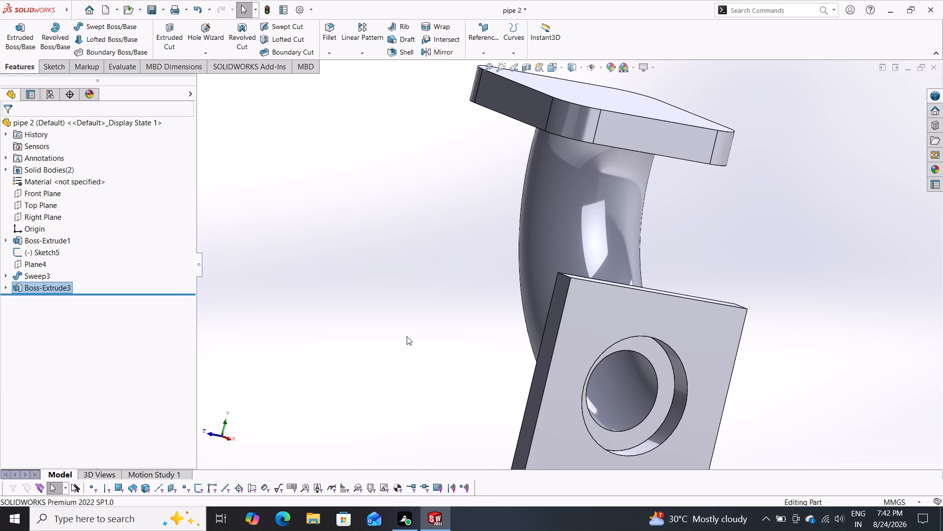
middle_drag(407, 336, 364, 272)
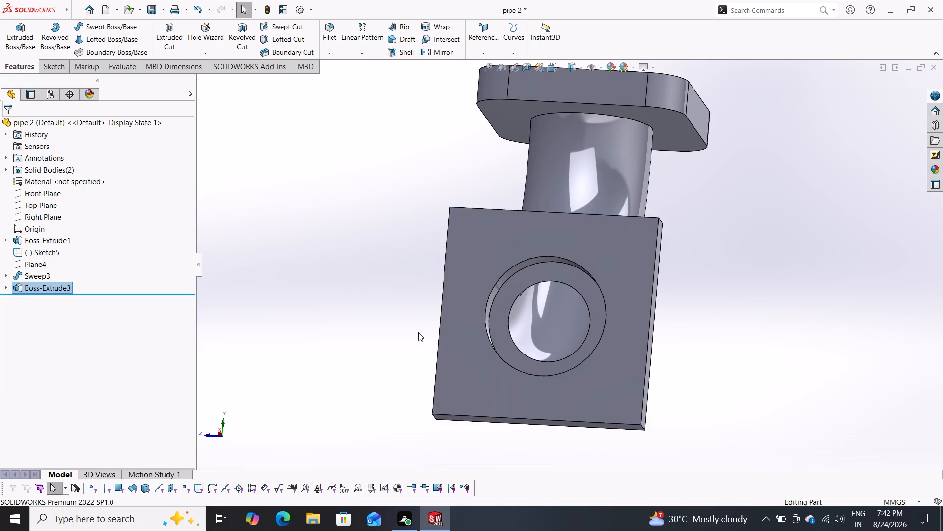
scroll(395, 302, down, 1)
middle_drag(395, 302, 411, 356)
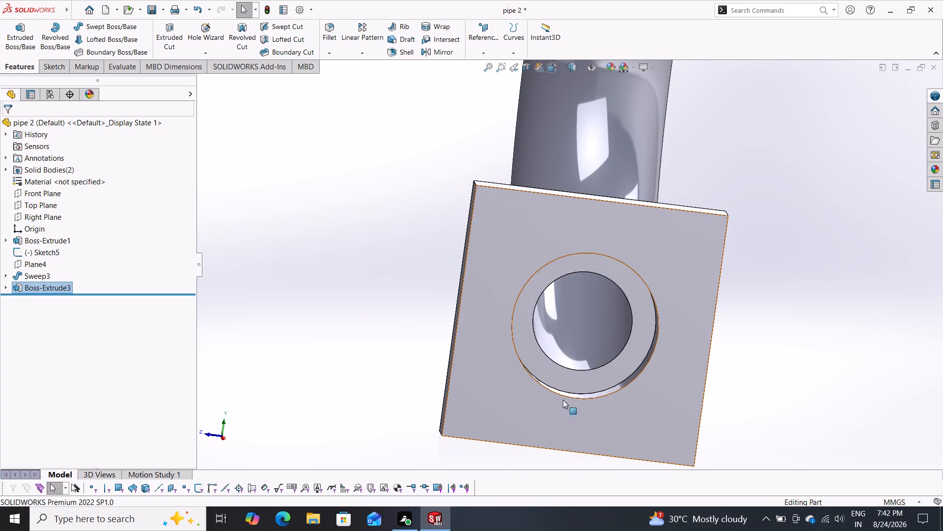
click(520, 394)
click(559, 363)
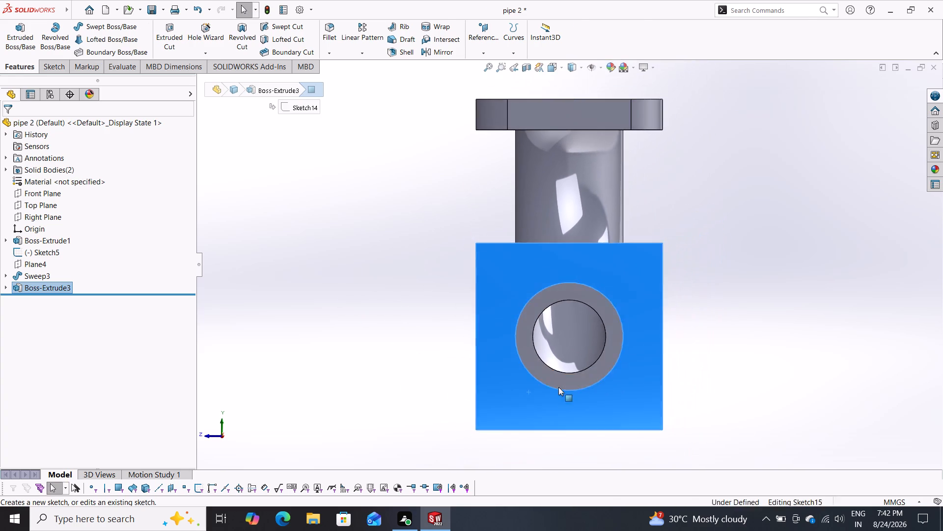
key(Escape)
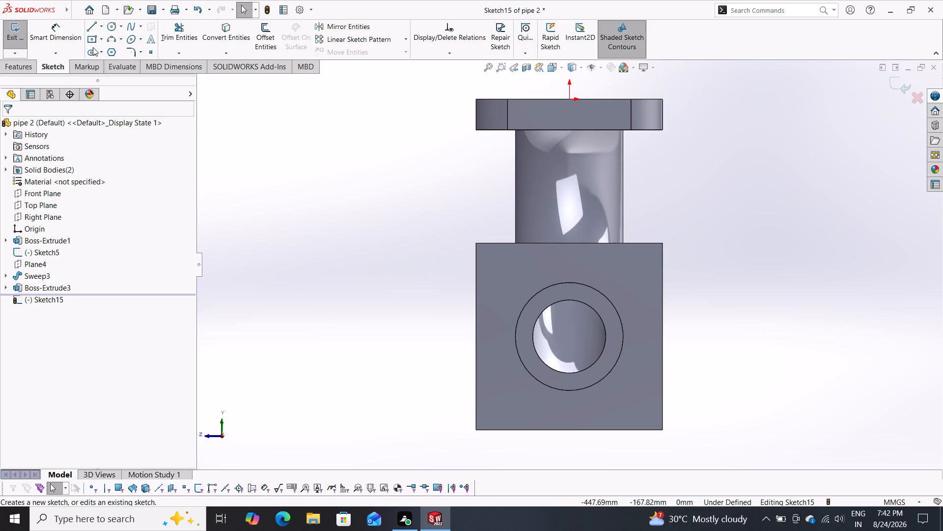
click(230, 30)
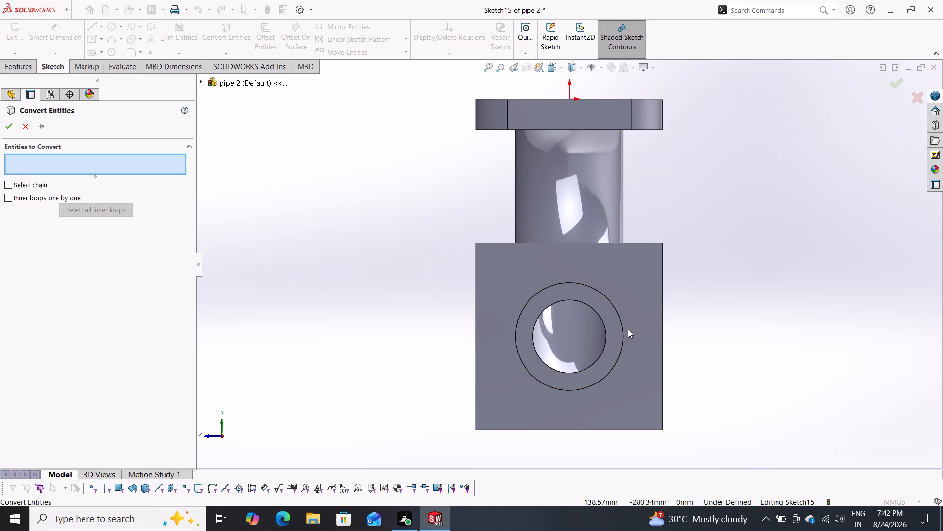
click(620, 324)
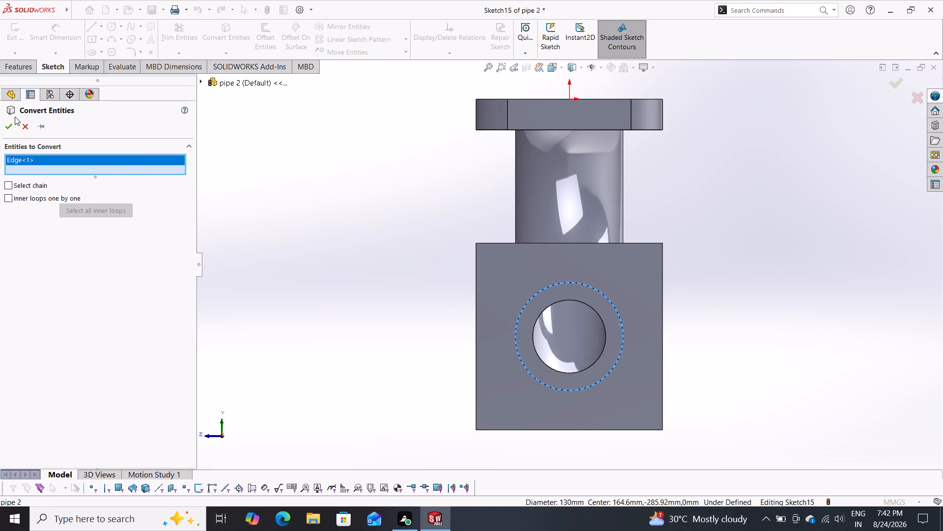
click(2, 130)
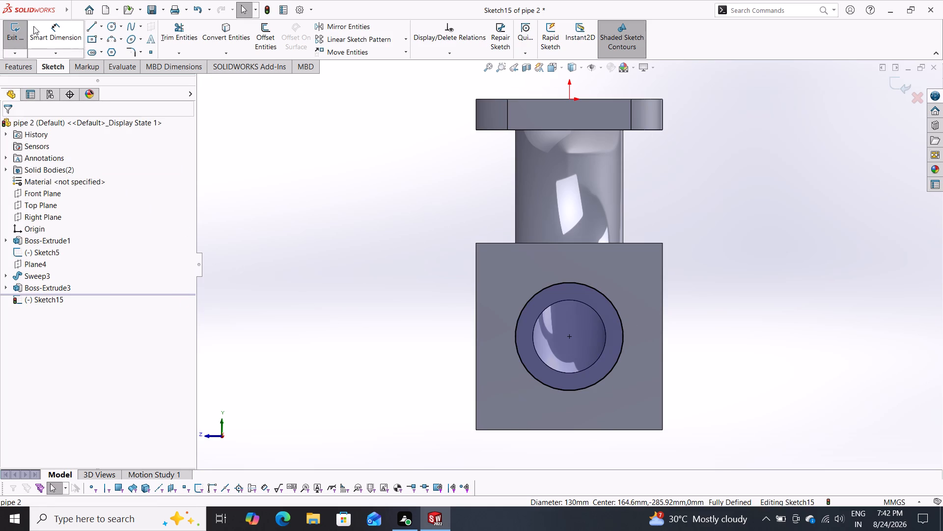
Extrude the converted circle 27 mm blind, reversed inward to fill the flange's opening, with the result merged.
click(22, 65)
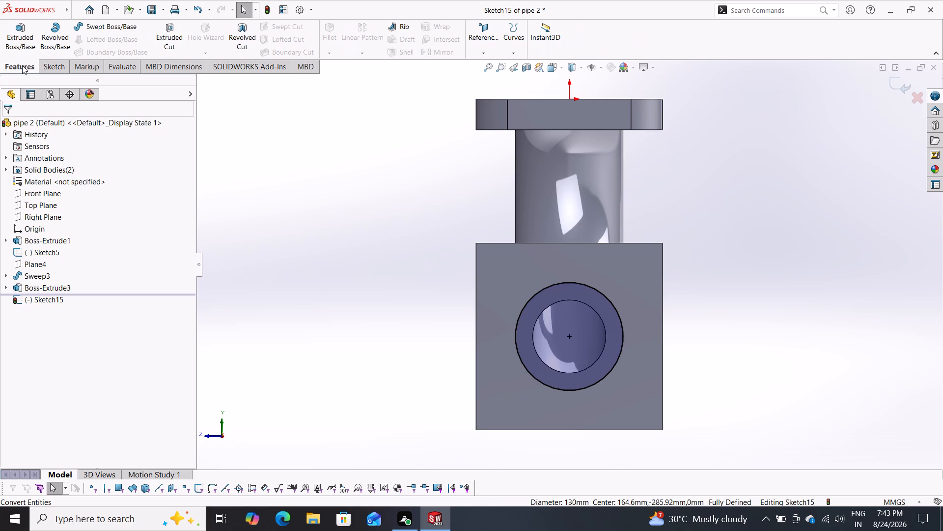
middle_drag(333, 299, 412, 337)
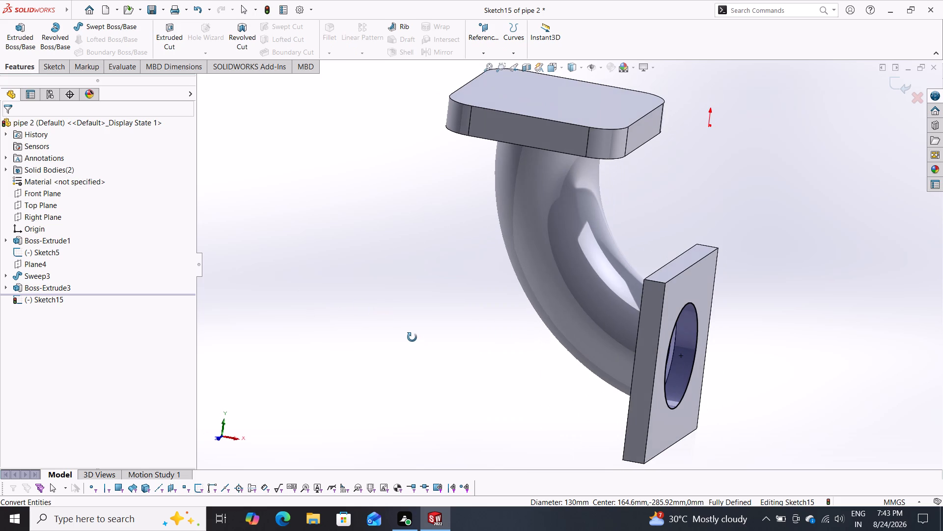
middle_drag(412, 337, 398, 333)
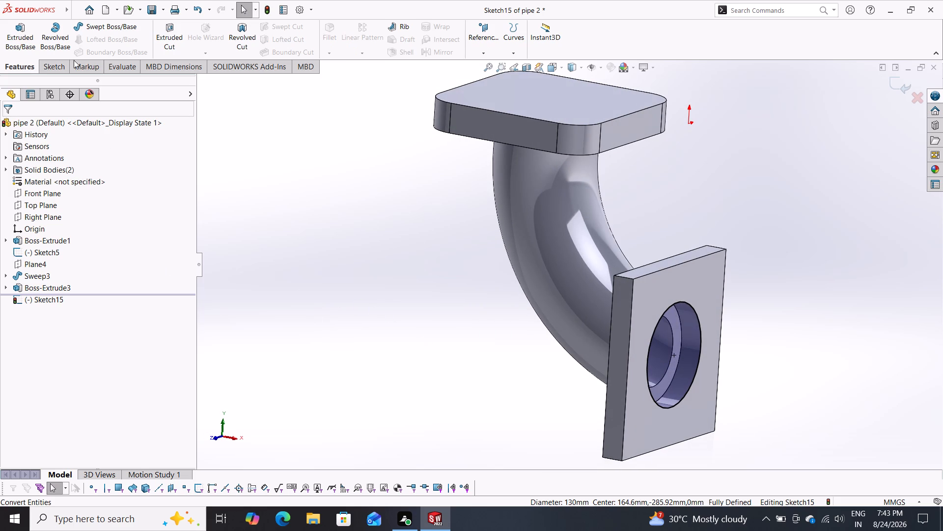
click(11, 34)
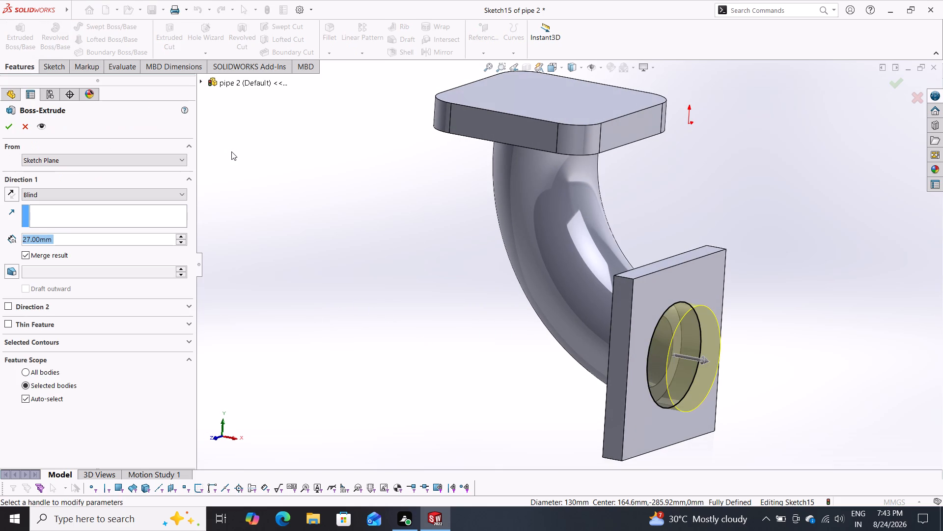
click(14, 193)
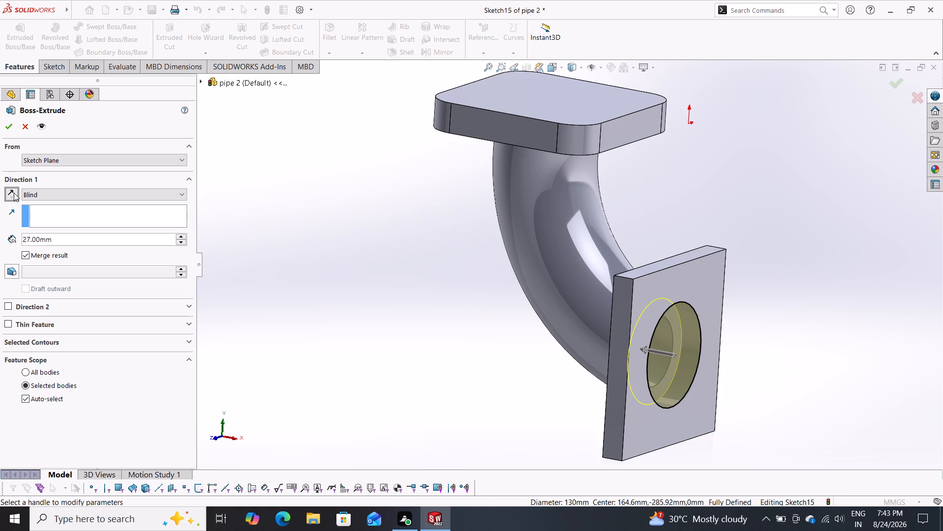
click(8, 127)
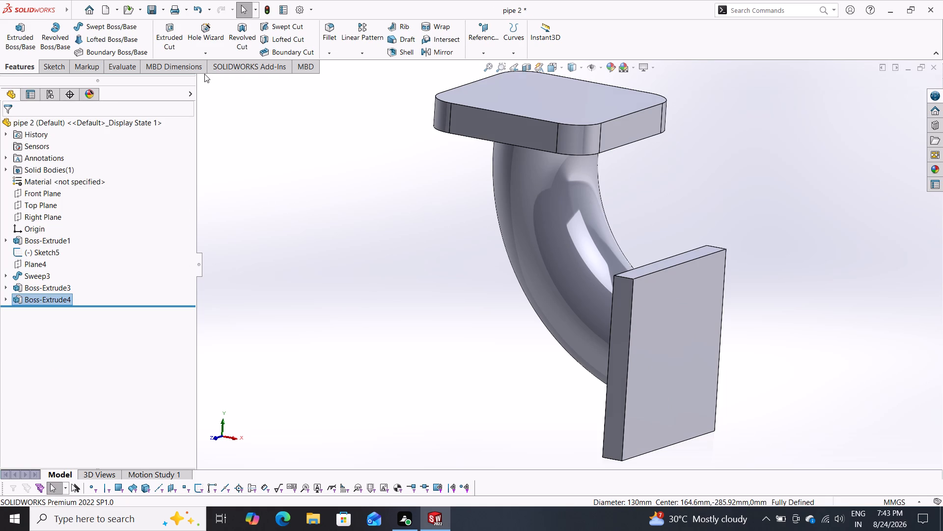
Start a sketch on the flange's outer face and draw a 225 mm vertical line joining the midpoints of its upper and lower edges.
click(52, 66)
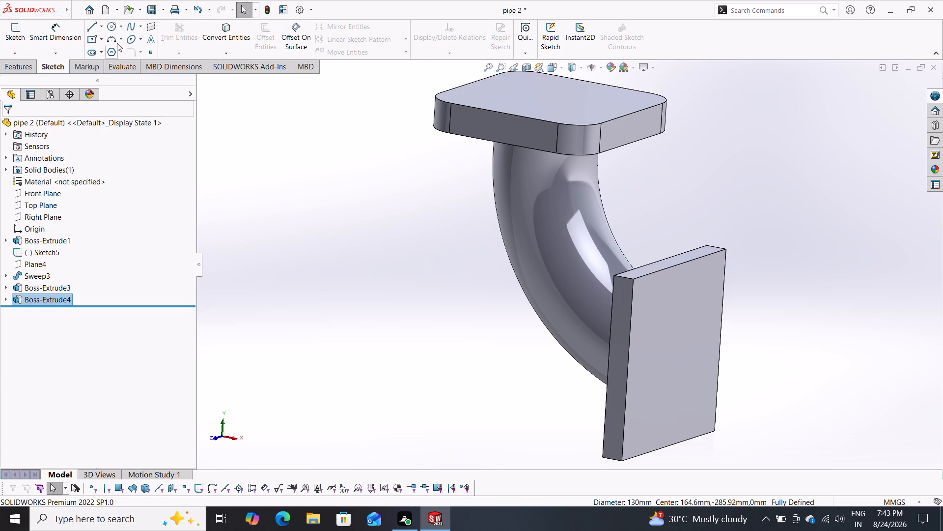
click(113, 25)
click(635, 359)
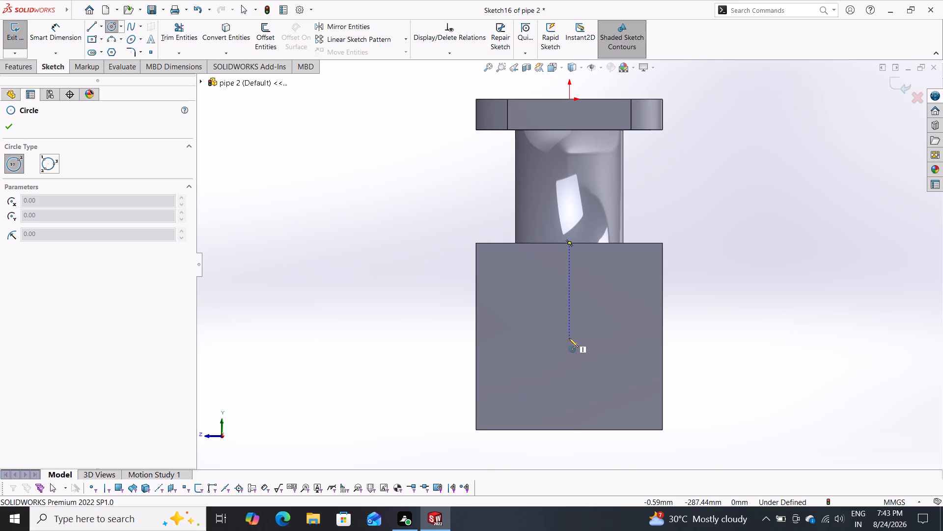
key(Escape)
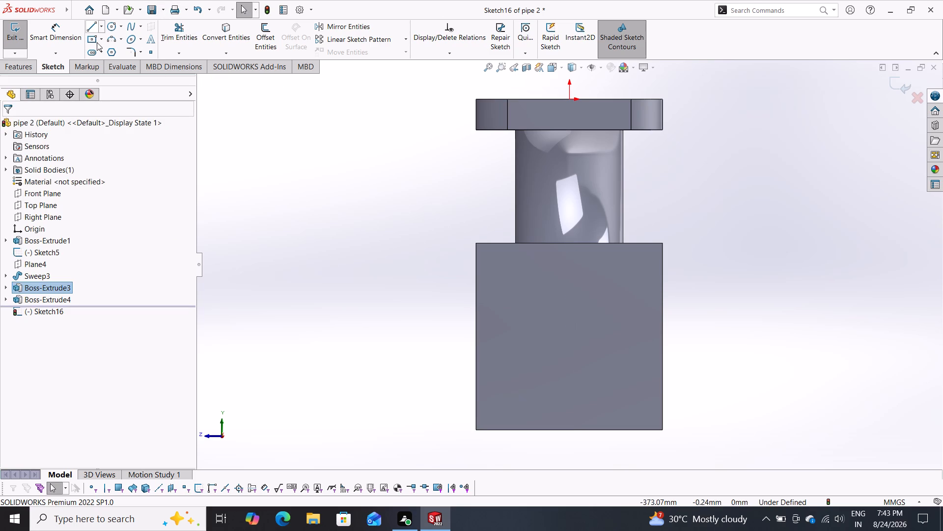
click(94, 29)
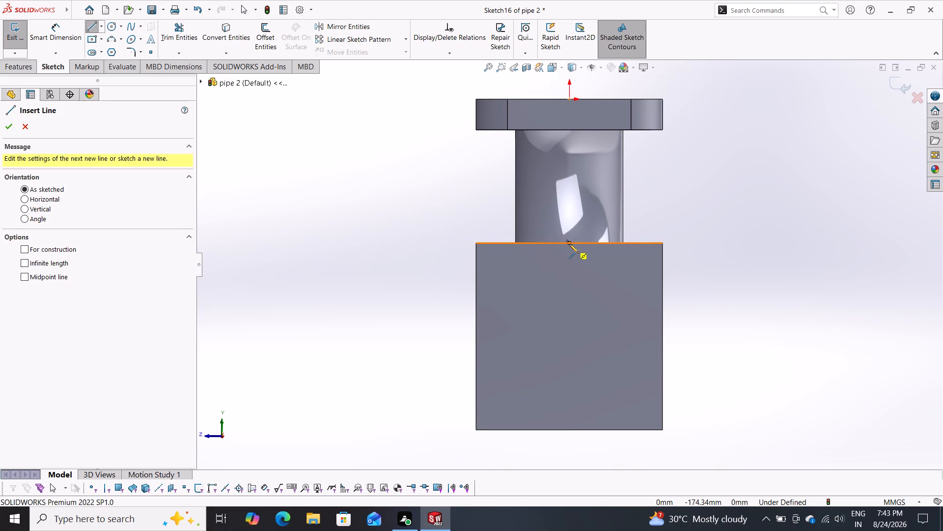
click(569, 244)
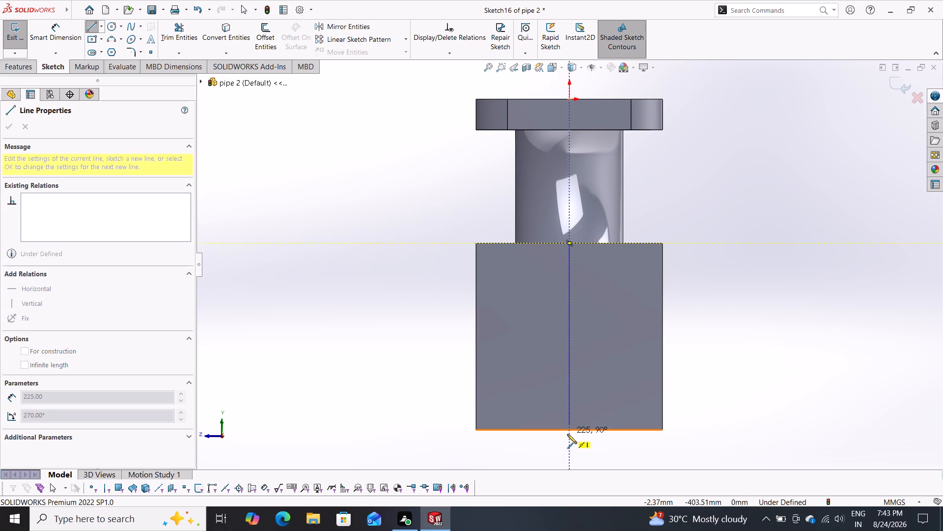
click(570, 431)
key(Escape)
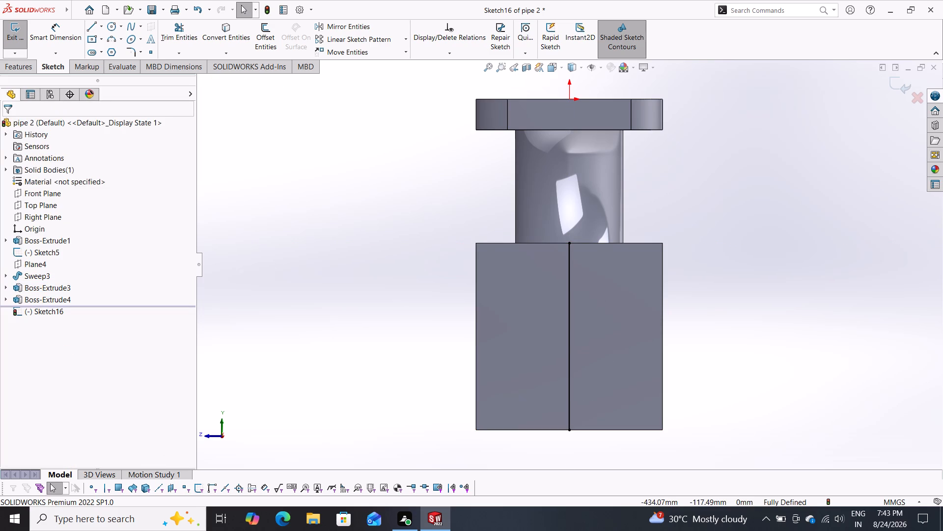
Sketch a circle centred on the vertical line's midpoint and dimension its diameter to 88 mm.
click(110, 26)
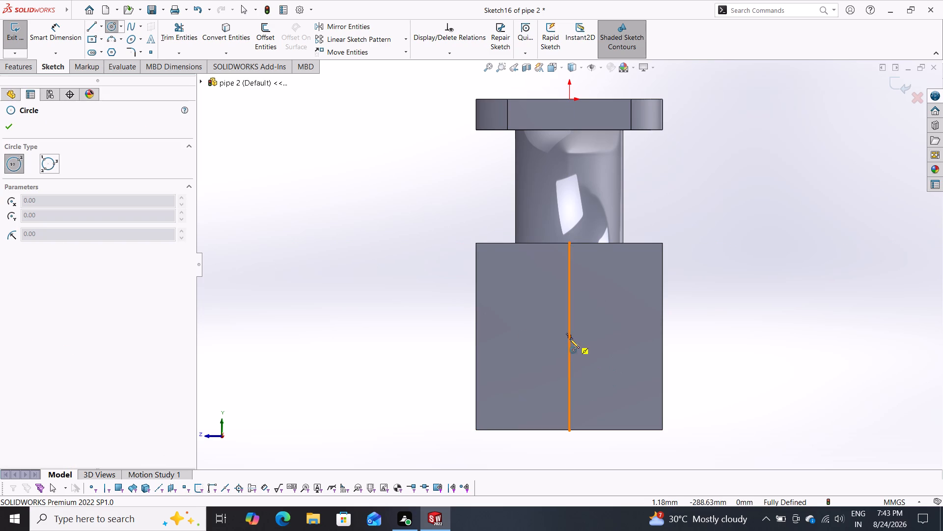
click(570, 337)
click(598, 374)
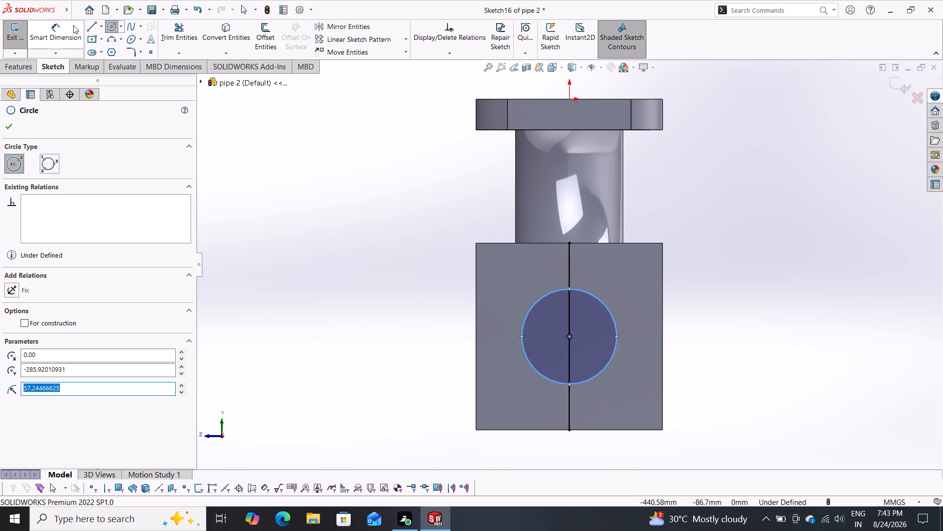
click(58, 31)
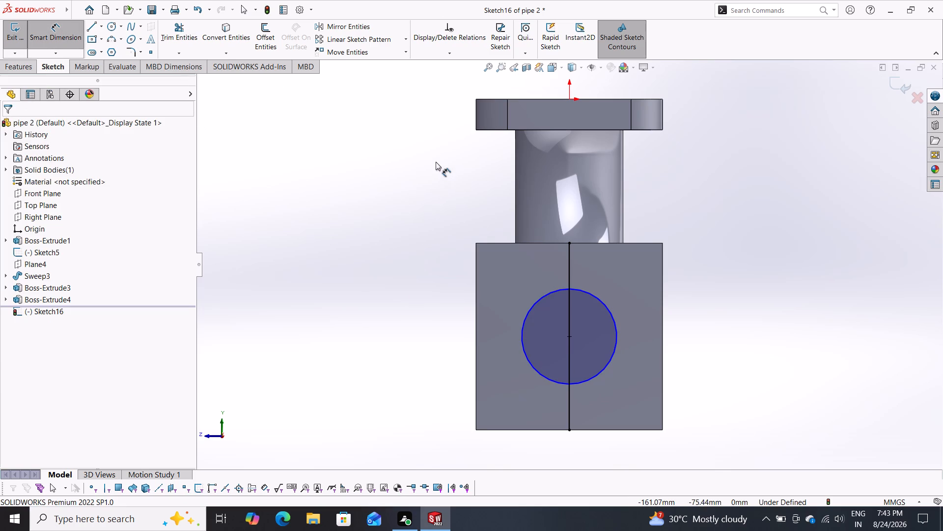
click(611, 312)
click(734, 348)
text(88)
key(Return)
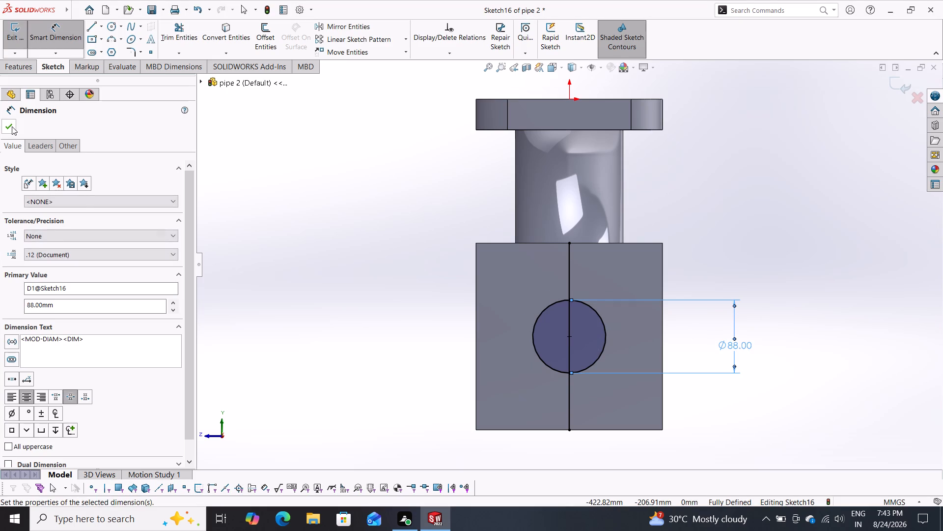
click(12, 126)
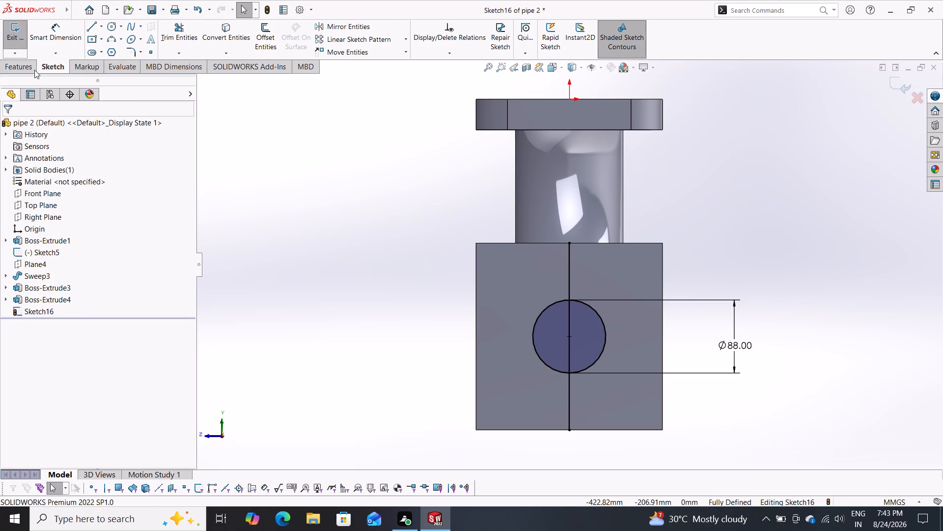
Cut-extrude both halves of the 88 mm circle 27 mm blind through the flange.
click(28, 70)
click(164, 40)
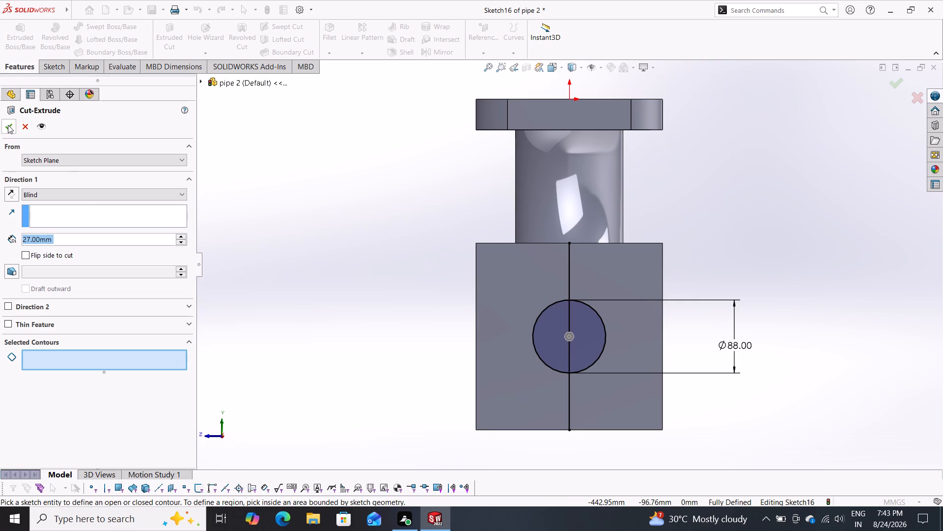
middle_drag(288, 285, 368, 330)
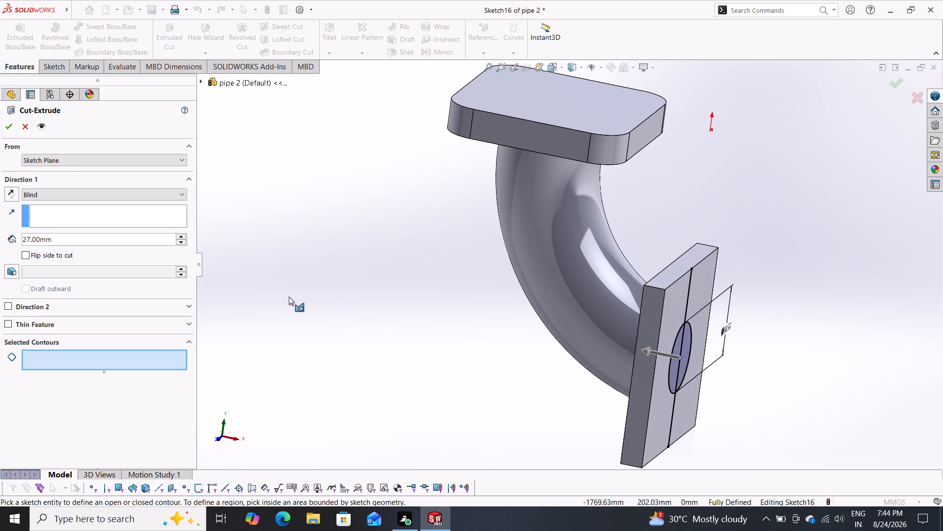
click(4, 126)
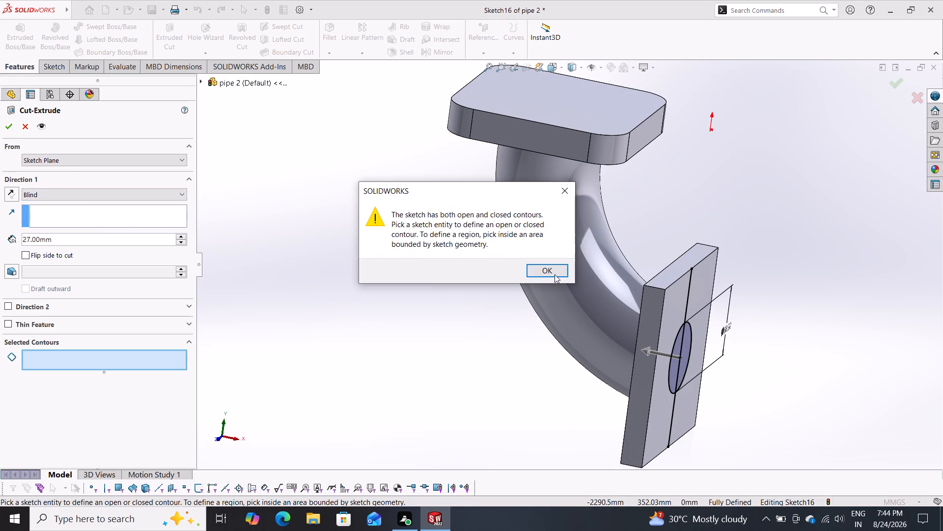
click(538, 273)
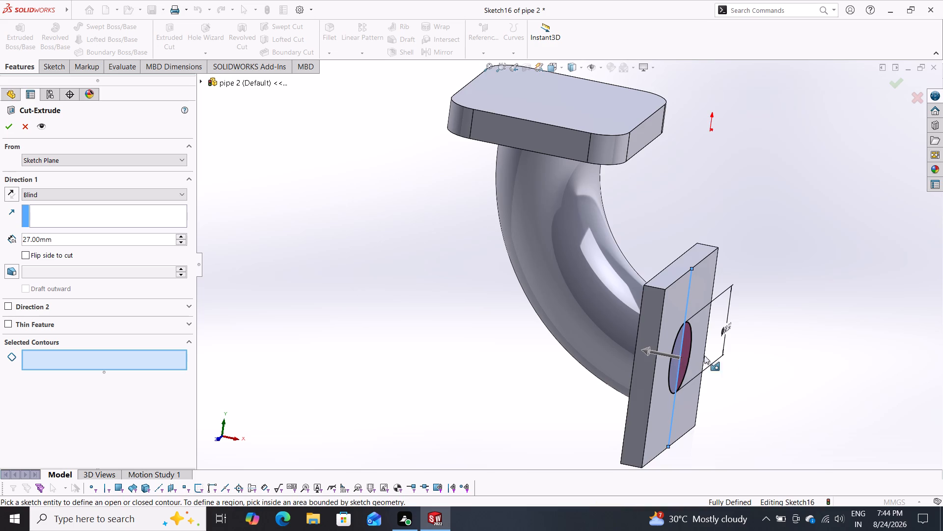
middle_drag(796, 354, 767, 329)
click(678, 338)
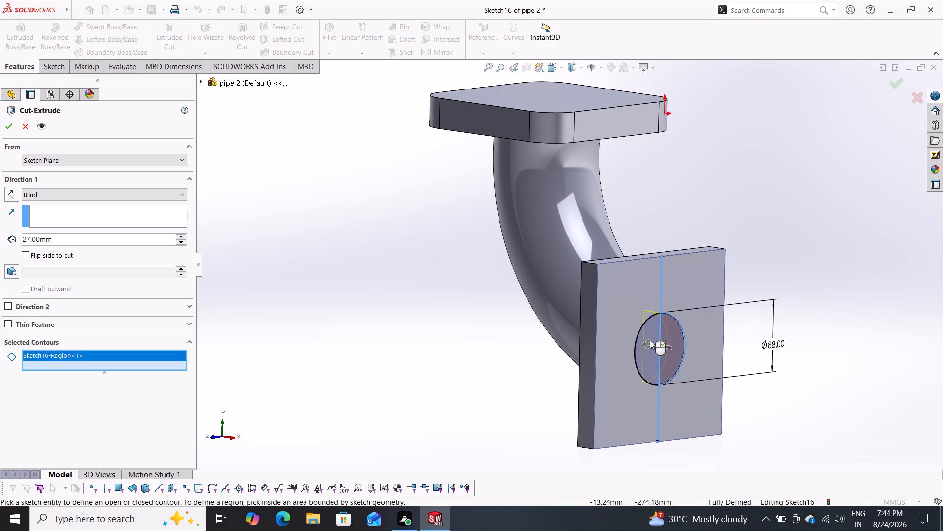
click(644, 362)
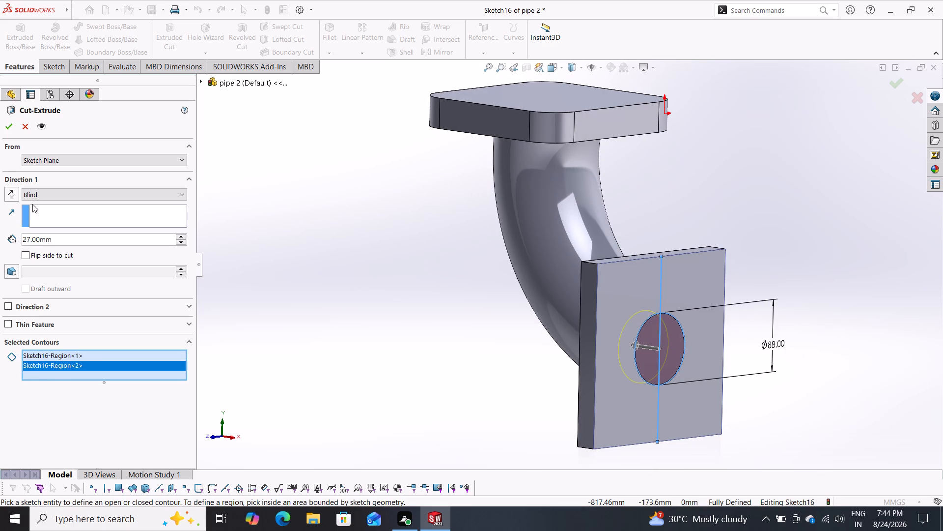
click(9, 128)
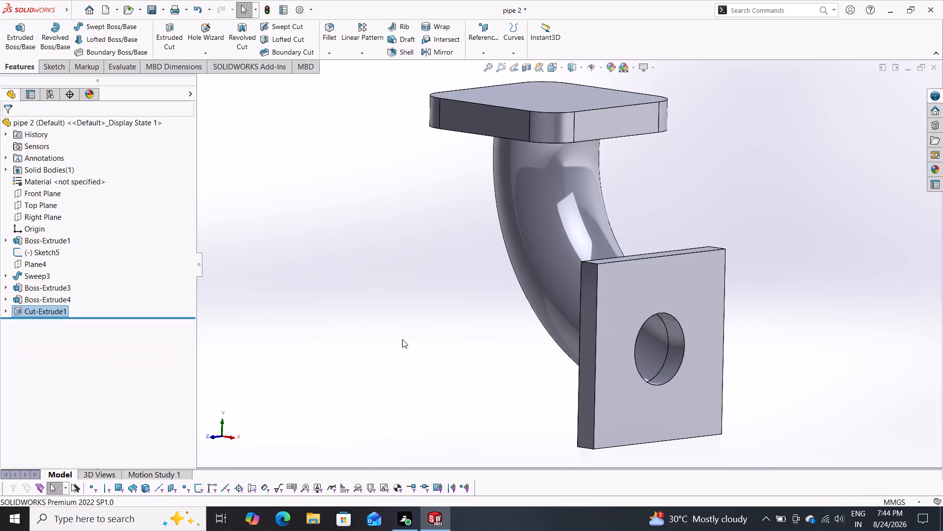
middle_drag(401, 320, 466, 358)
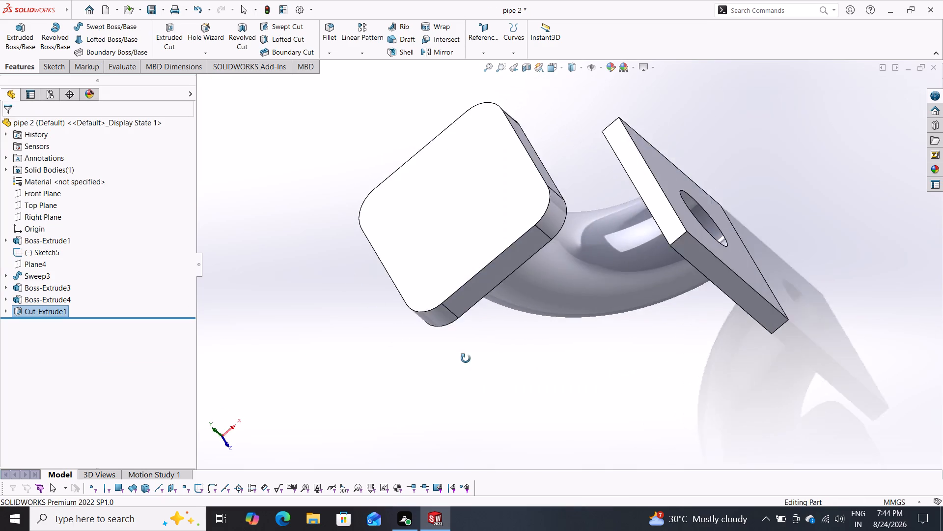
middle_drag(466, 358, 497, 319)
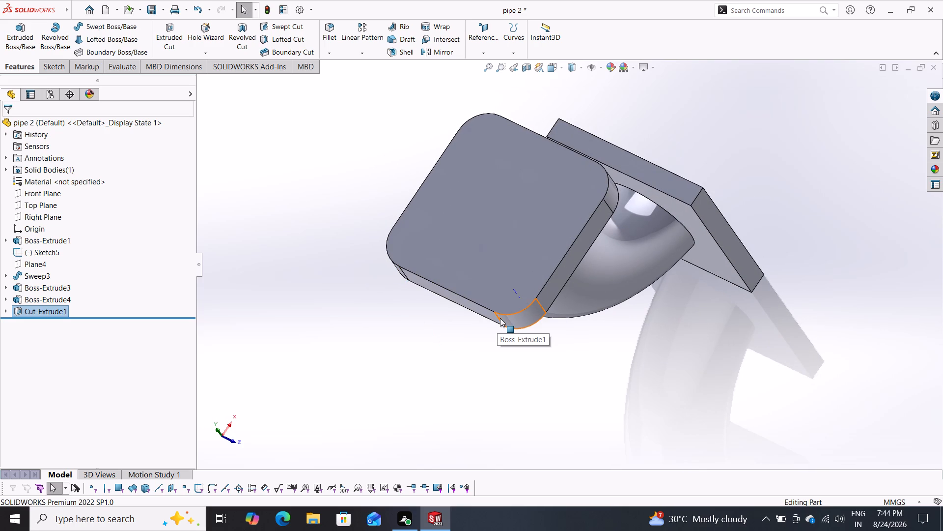
Examine the base plate, curved pipe and bored flange from several angles.
scroll(499, 330, down, 1)
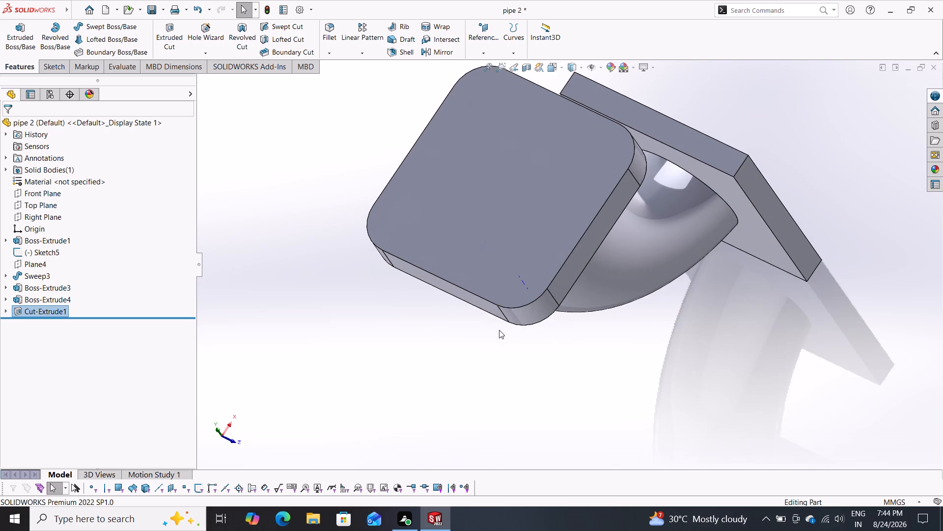
scroll(503, 334, up, 6)
middle_drag(504, 335, 487, 385)
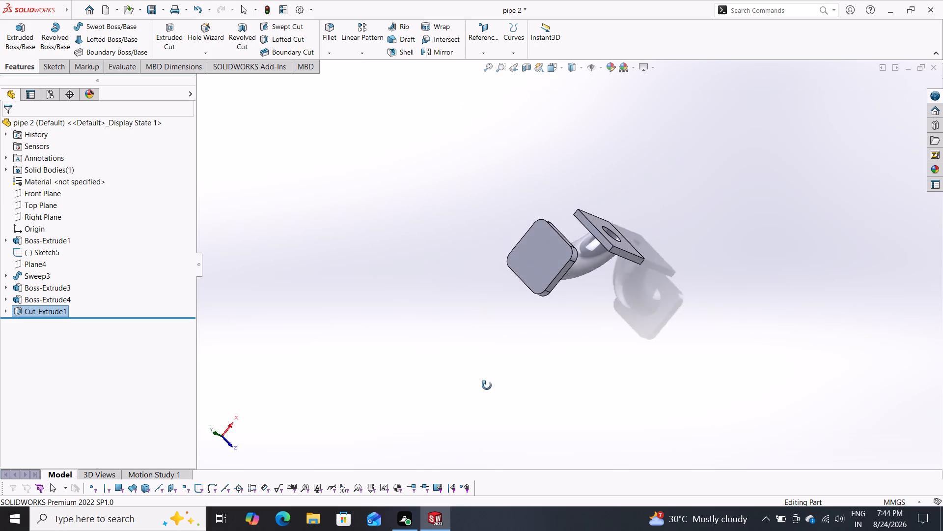
middle_drag(487, 385, 529, 426)
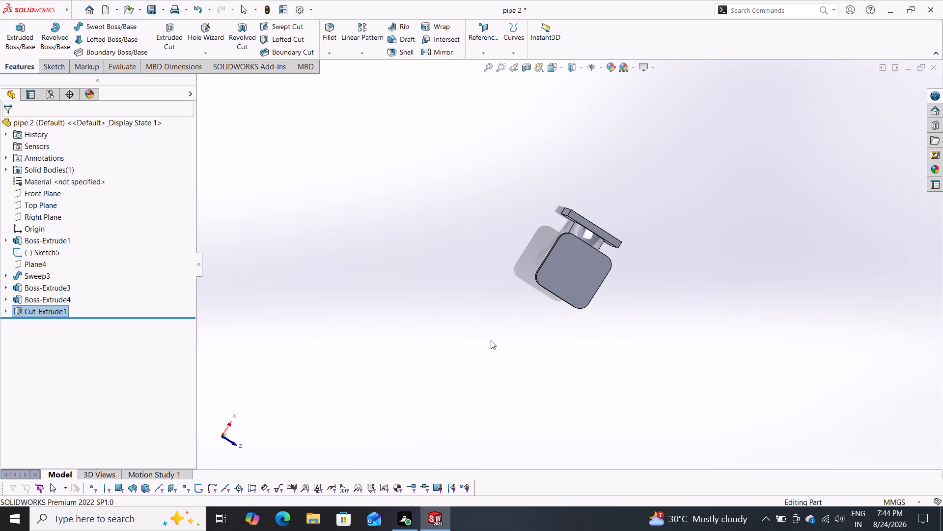
middle_drag(501, 336, 419, 357)
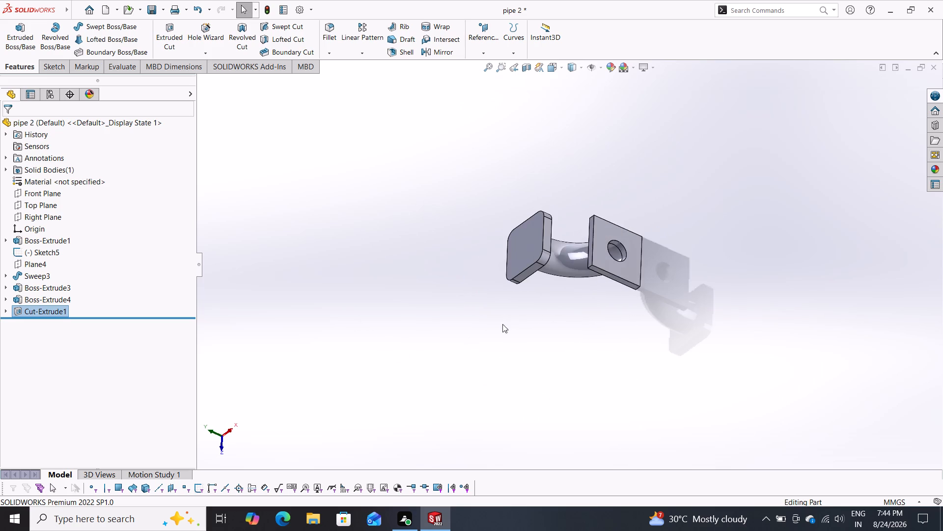
click(611, 259)
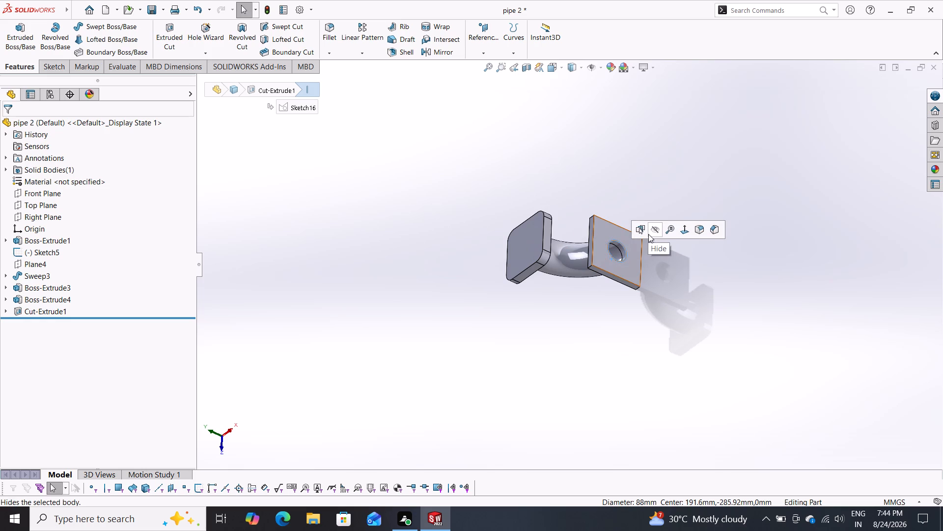
key(Escape)
key(Escape)
key(Escape)
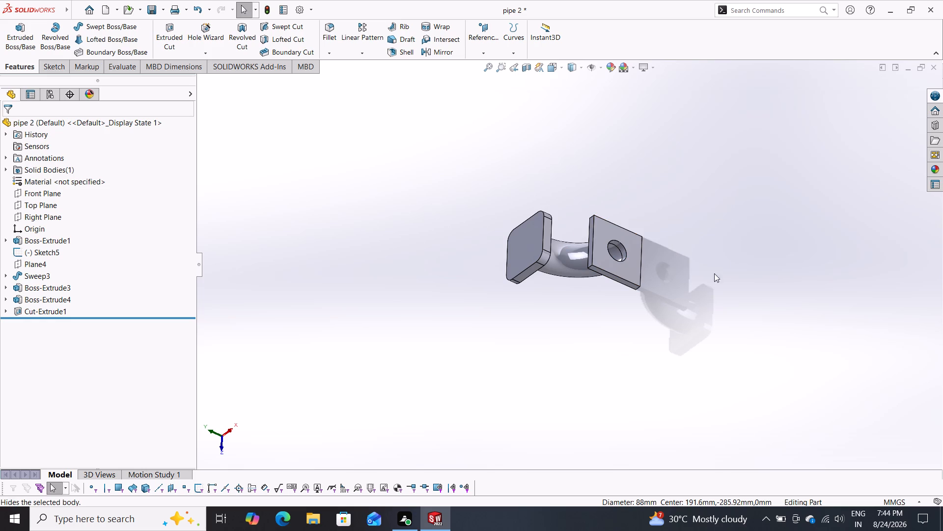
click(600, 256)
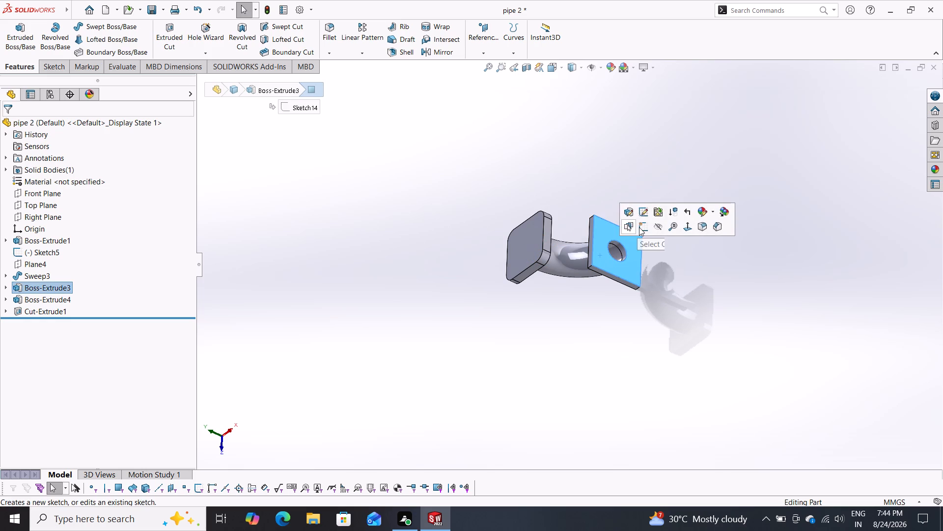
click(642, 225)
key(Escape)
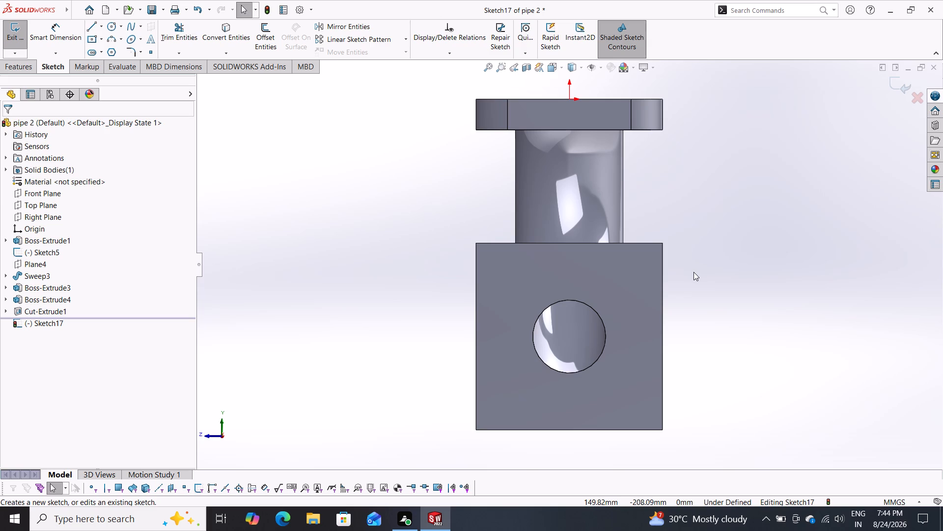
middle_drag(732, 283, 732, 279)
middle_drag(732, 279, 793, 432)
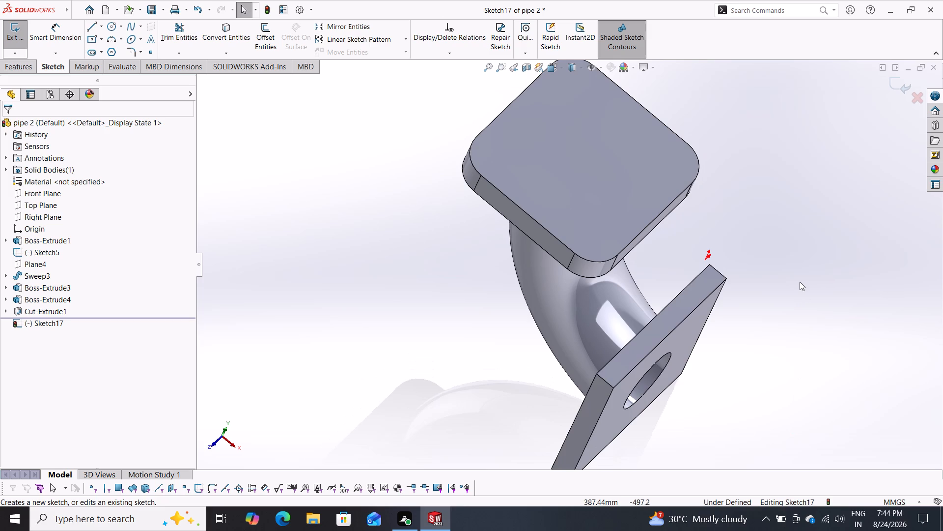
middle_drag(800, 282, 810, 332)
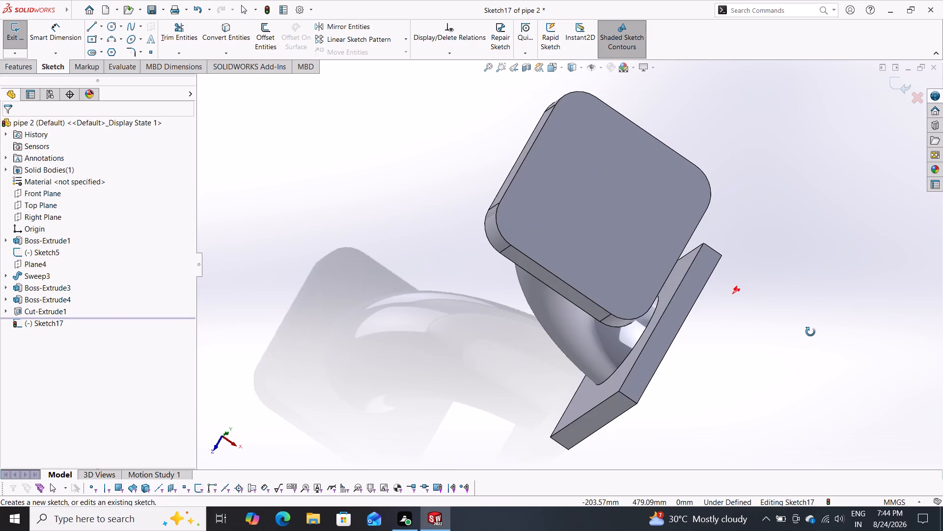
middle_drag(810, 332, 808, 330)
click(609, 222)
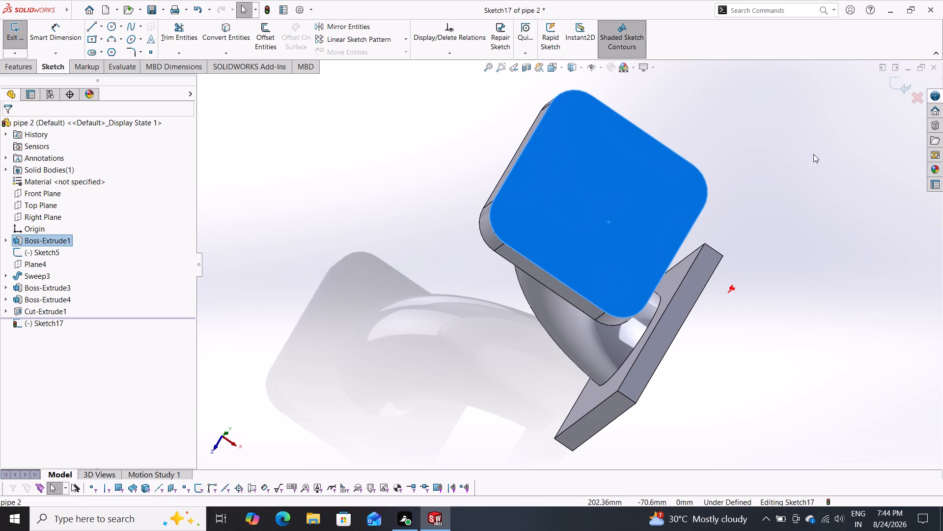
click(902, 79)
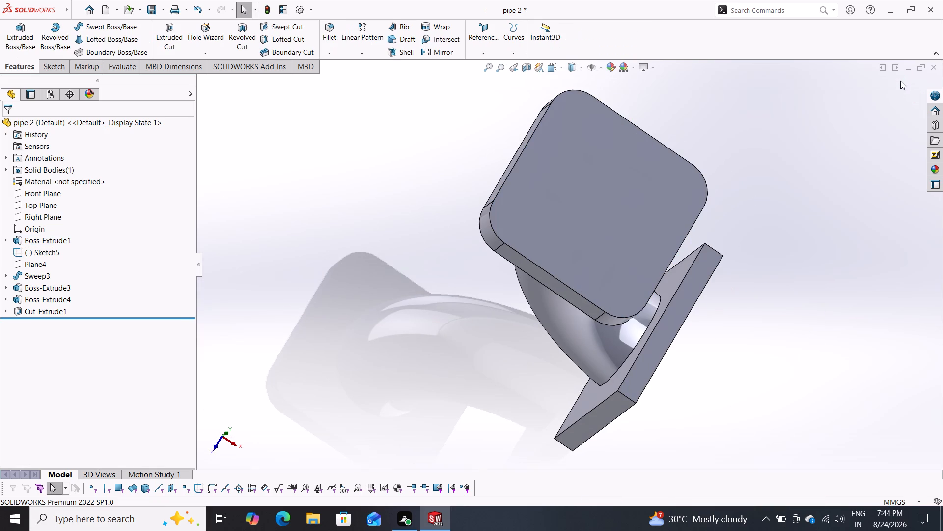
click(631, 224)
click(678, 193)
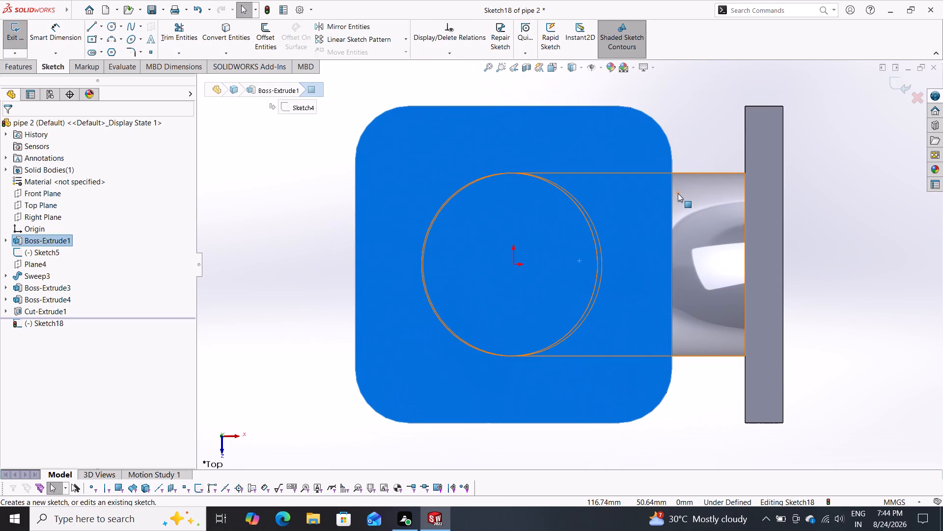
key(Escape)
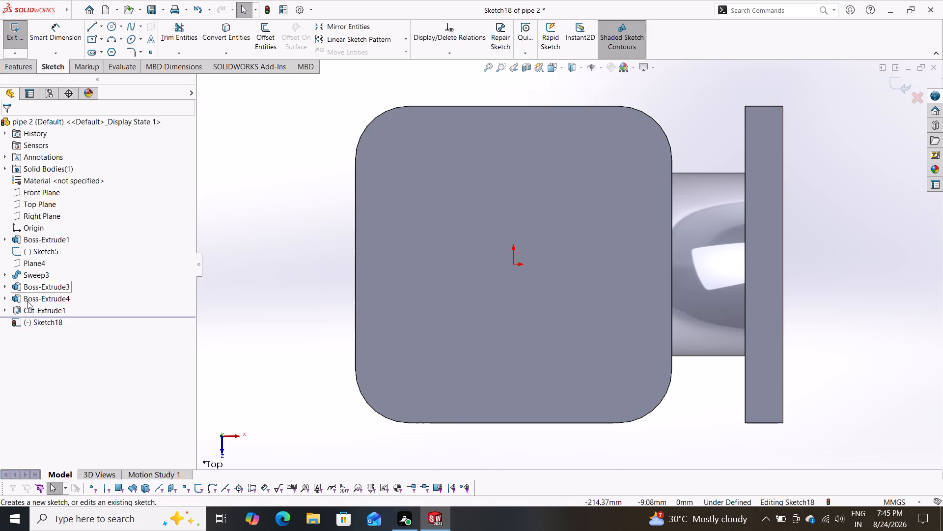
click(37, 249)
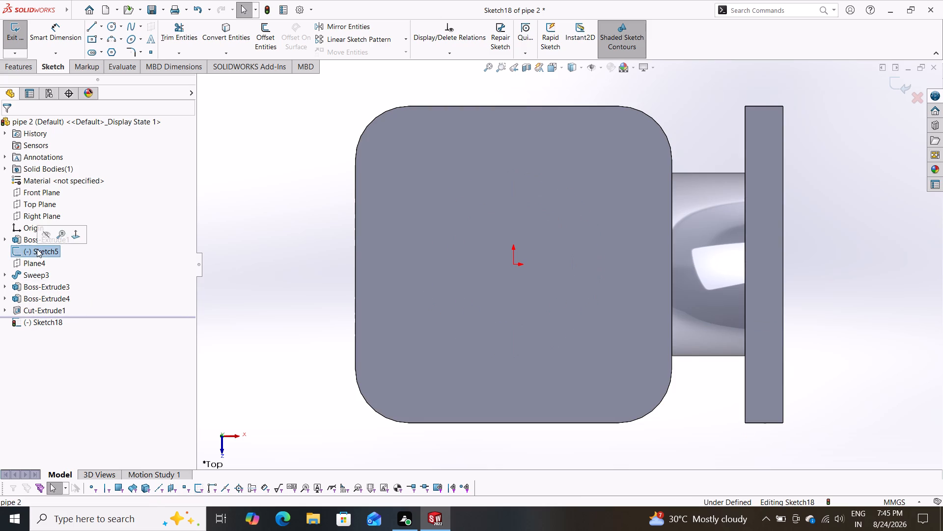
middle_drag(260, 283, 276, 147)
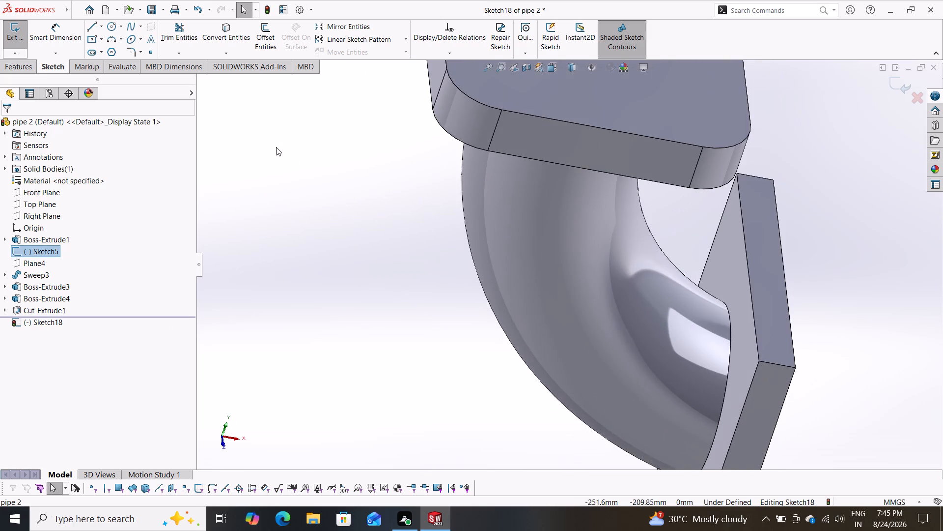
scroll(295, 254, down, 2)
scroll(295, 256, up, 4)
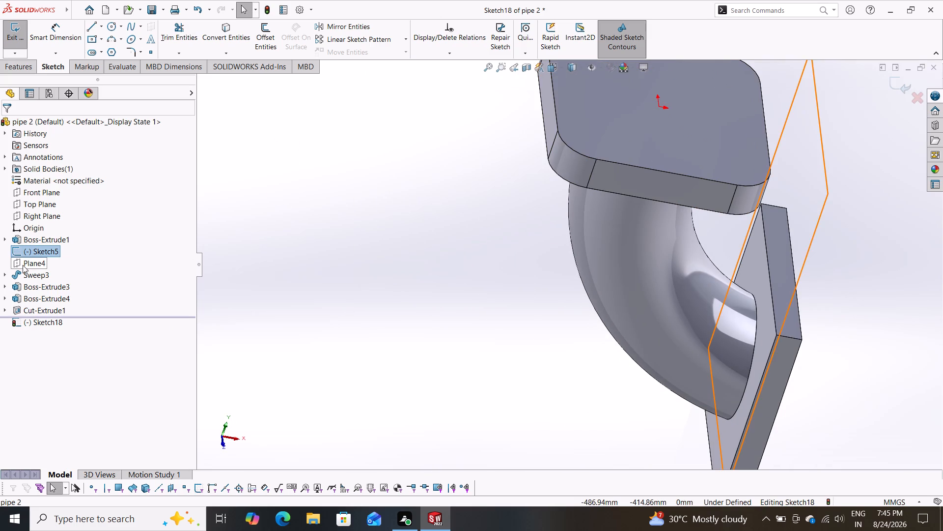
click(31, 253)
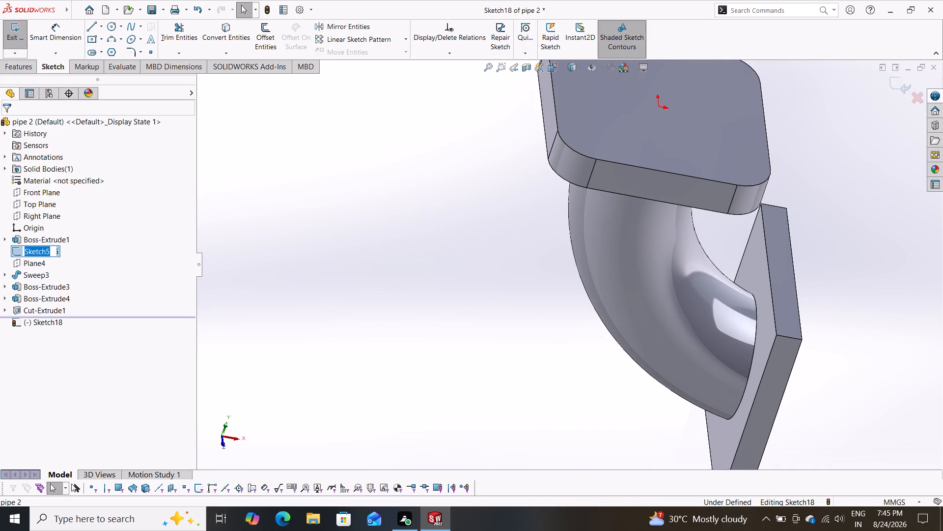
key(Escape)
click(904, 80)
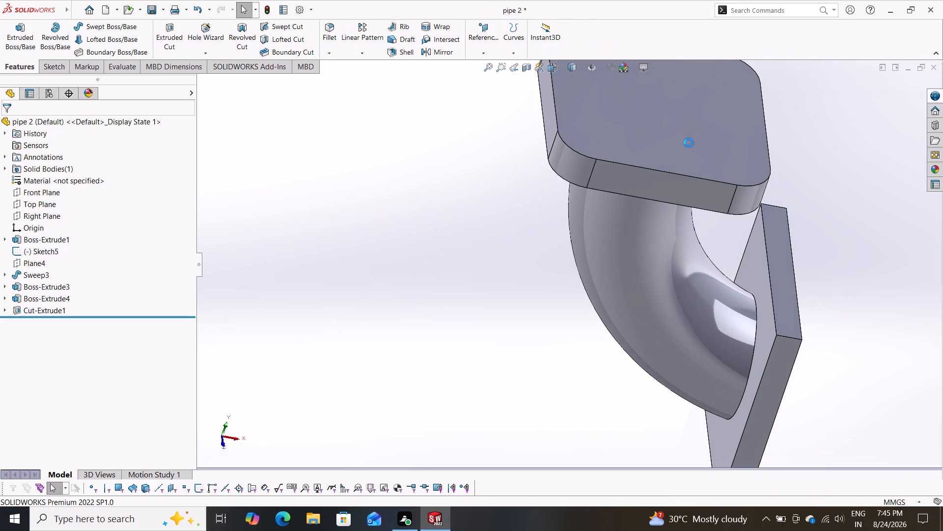
Open Sketch5 on the base plate for editing, check it, and undo out of it.
click(38, 250)
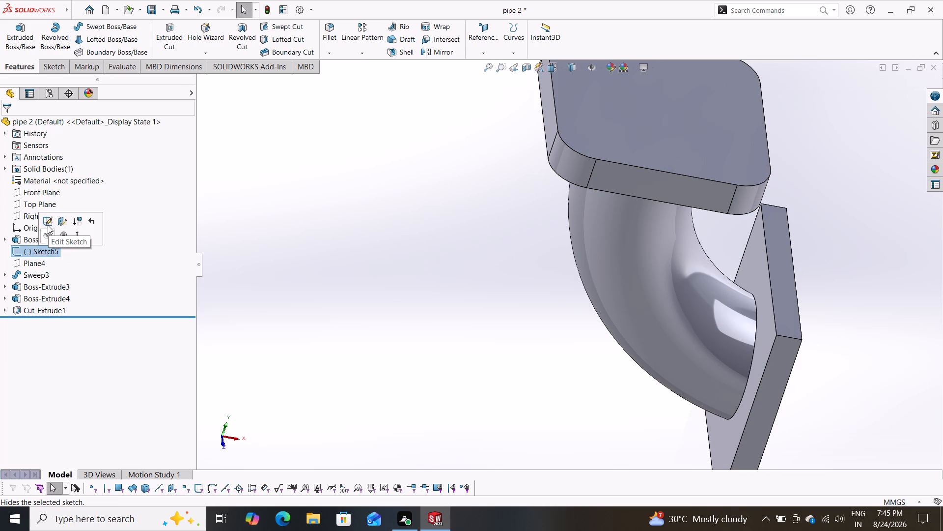
click(48, 225)
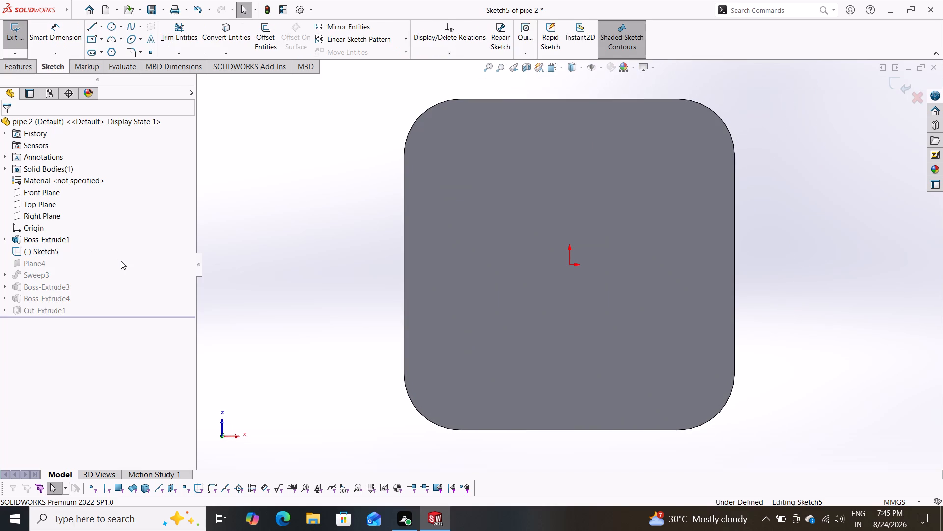
middle_drag(311, 210, 420, 396)
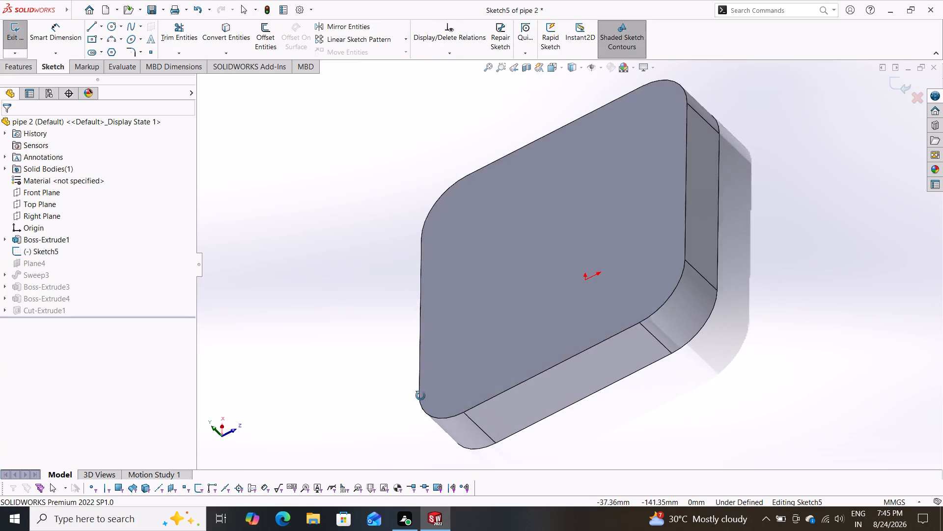
middle_drag(420, 396, 422, 387)
key(ctrl+z)
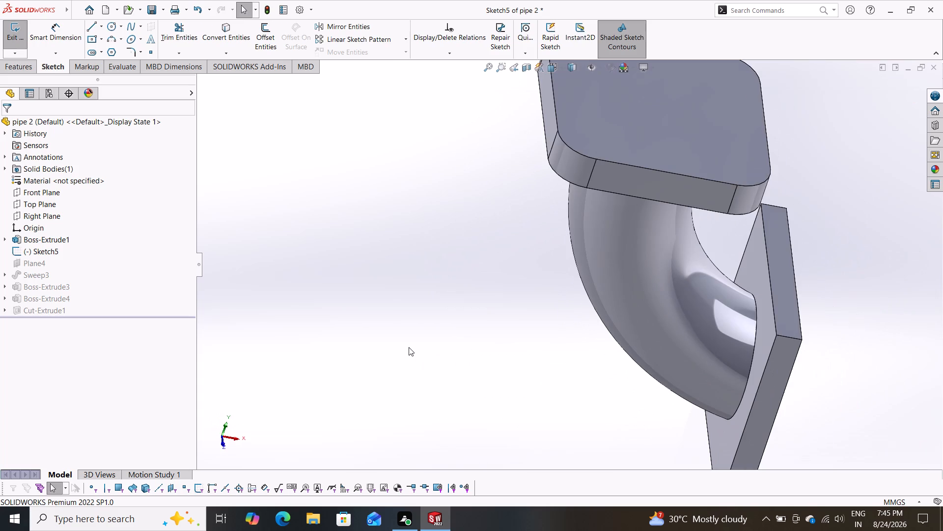
Review the flange cut, the flange extrusions, the sweep and the base plate one by one to identify each feature's geometry.
click(44, 299)
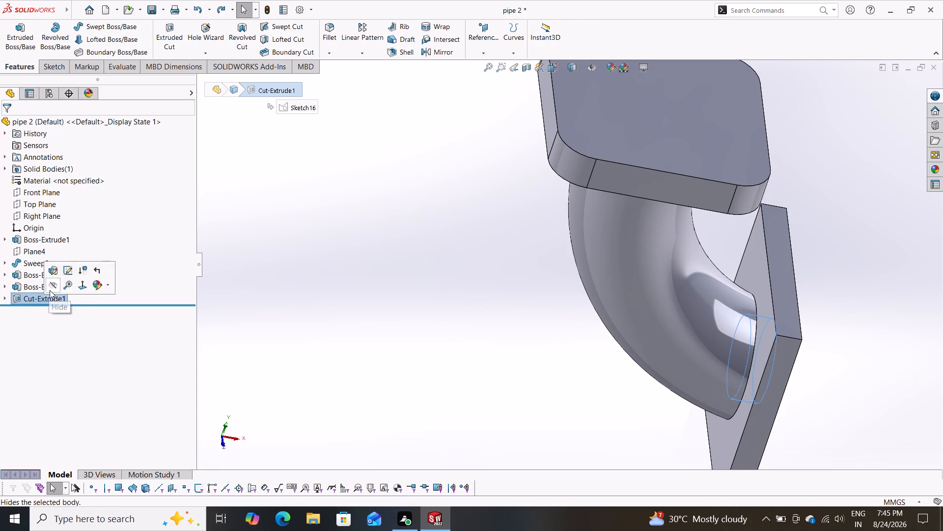
click(13, 289)
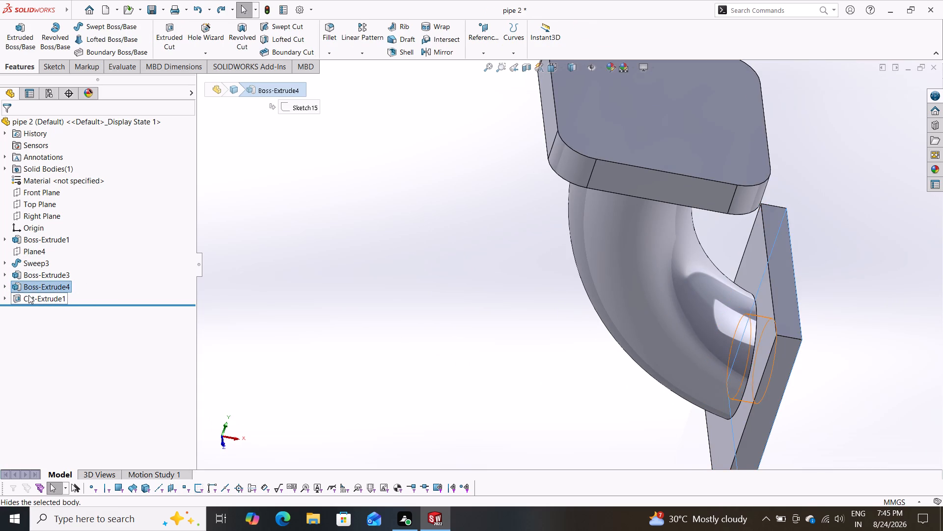
click(35, 261)
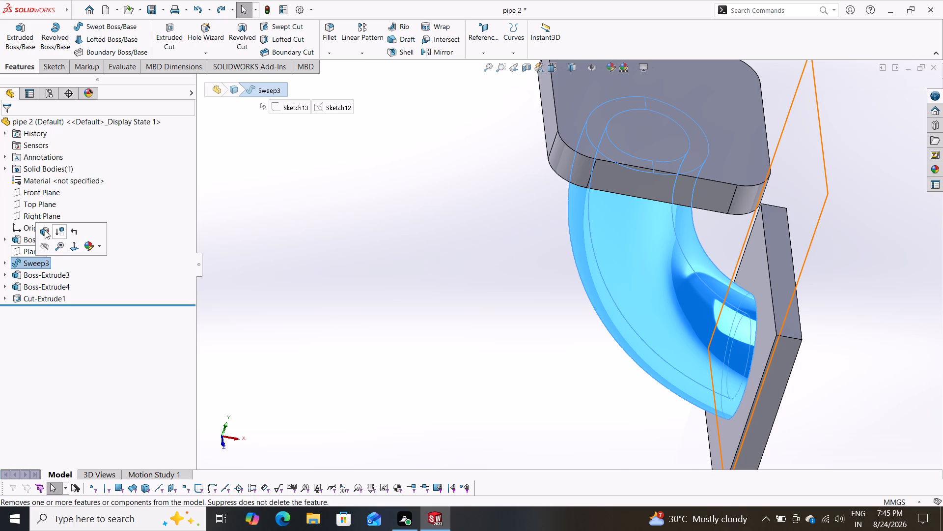
key(Escape)
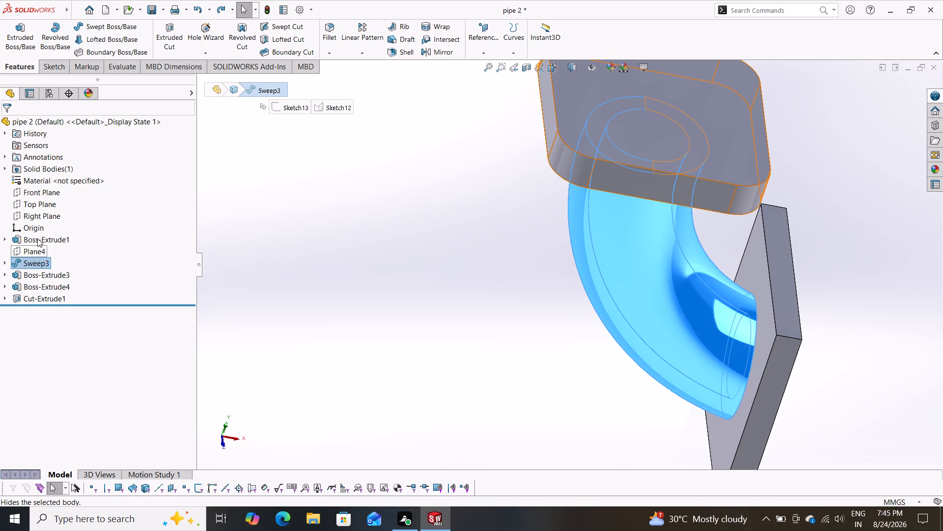
click(37, 238)
click(28, 264)
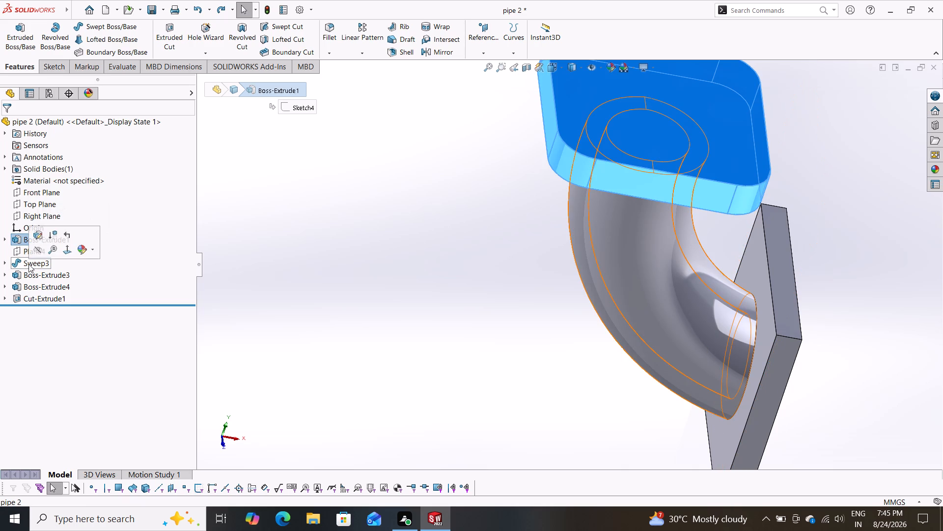
click(44, 274)
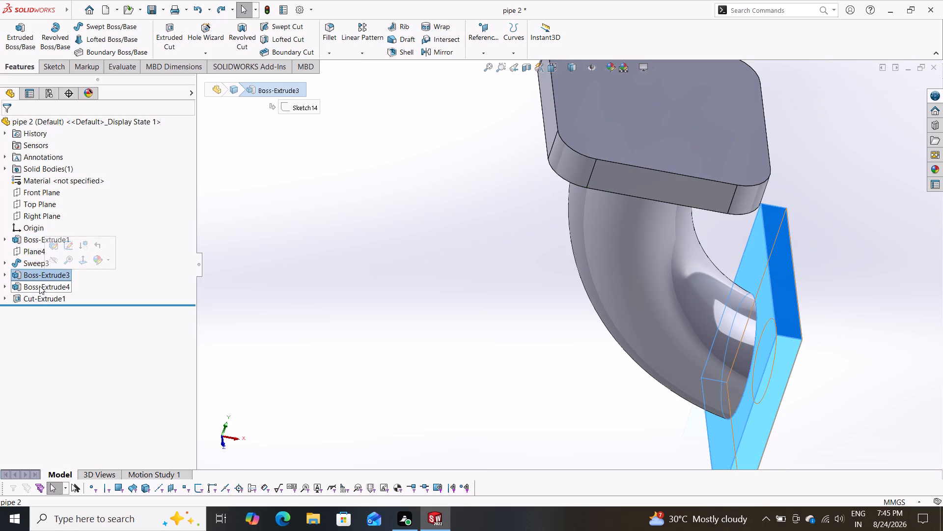
click(39, 286)
key(Escape)
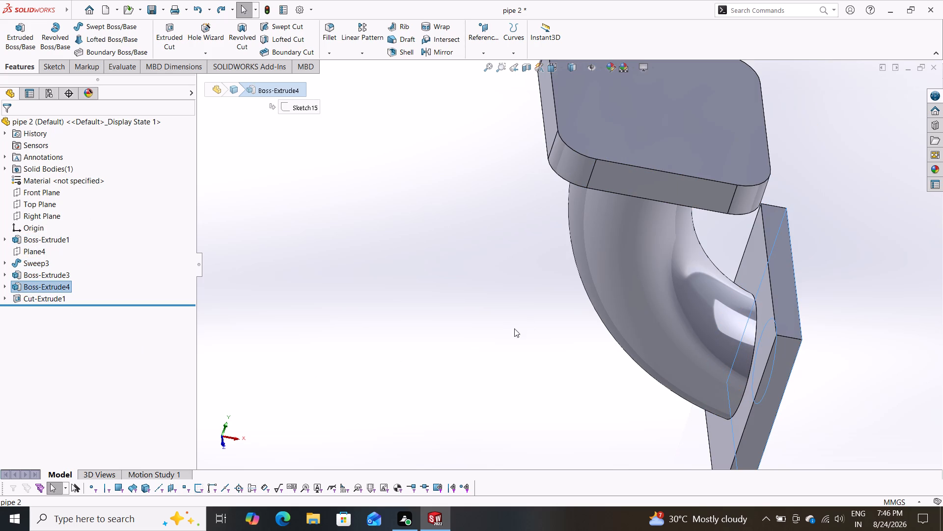
Undo the cut through the flange, stepping back to the sketch with the 88 mm circle.
middle_drag(532, 330, 500, 368)
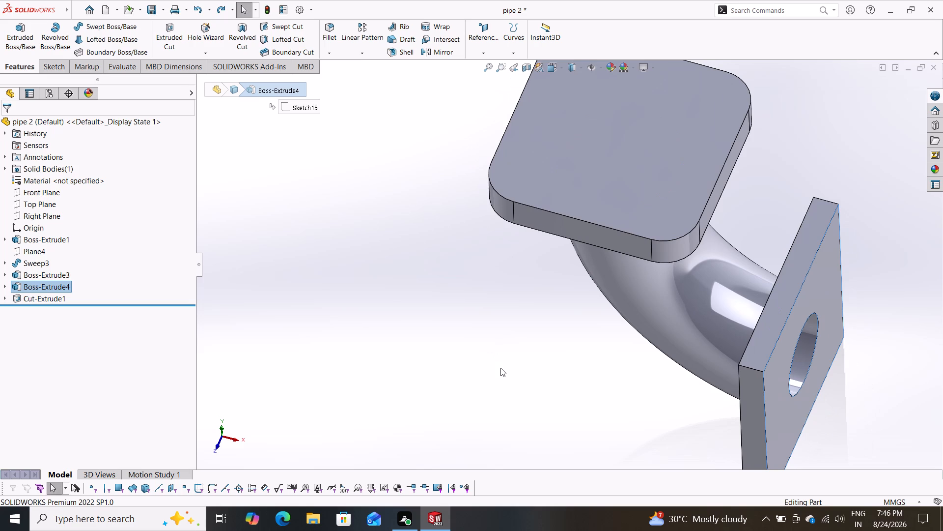
key(ctrl+z)
key(ctrl+z)
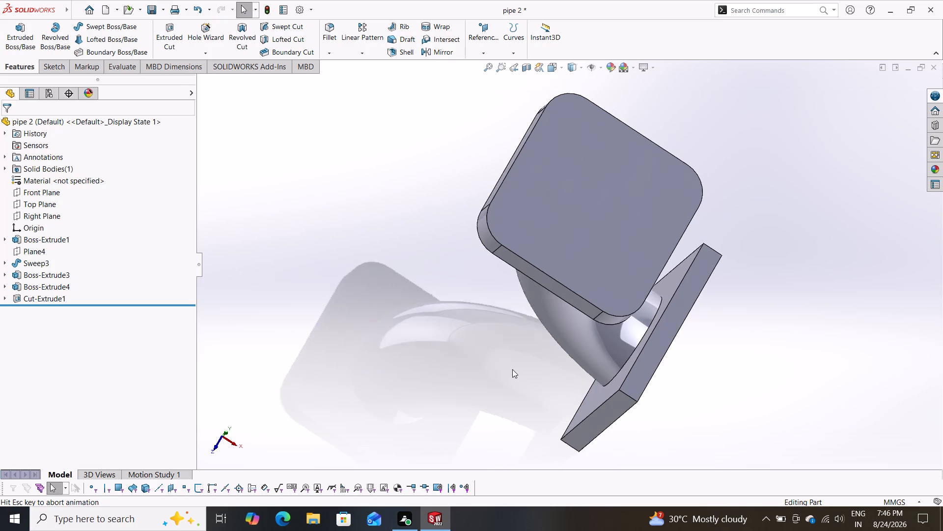
key(ctrl+z)
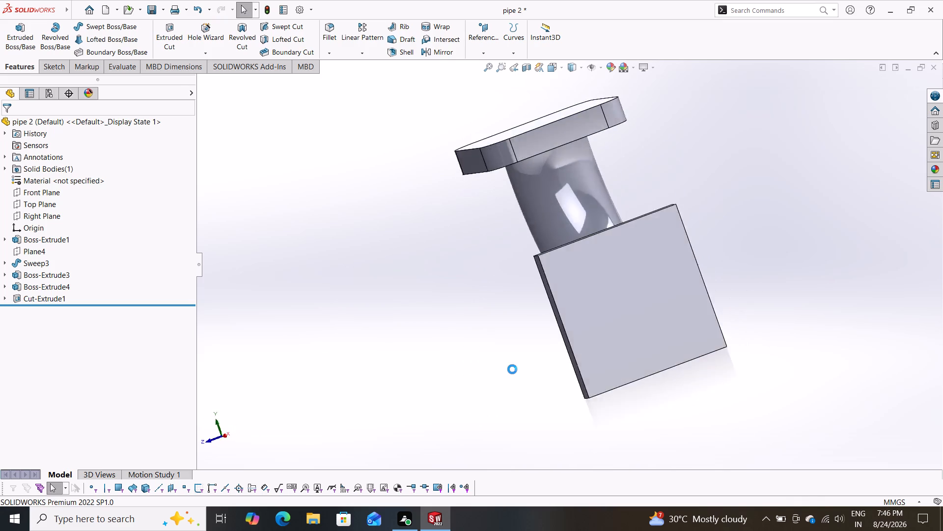
key(ctrl+z)
key(ctrl+z)
key(ctrl+z)
key(ctrl+z)
key(ctrl+z)
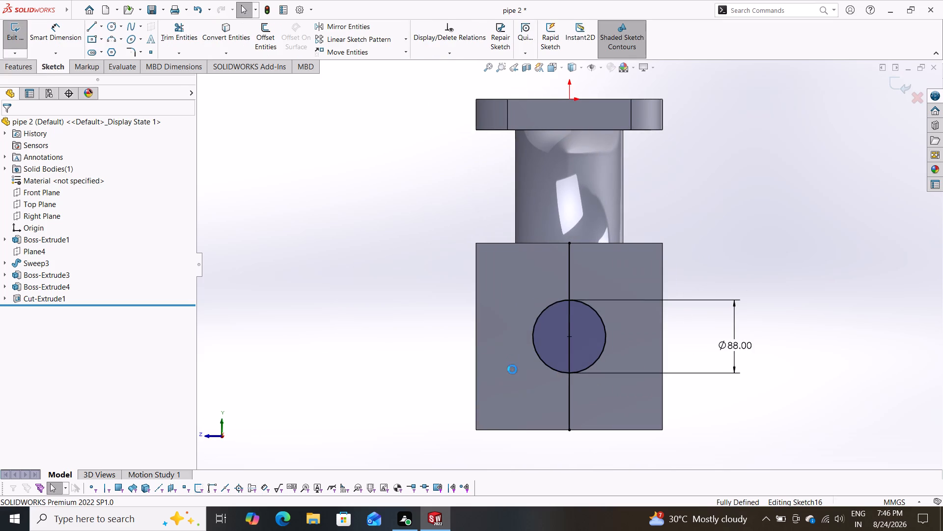
Undo the 88 mm circle sketch and the extrusion that filled the flange's centre over the pipe end.
key(ctrl+z)
key(ctrl+z)
key(ctrl+z)
key(ctrl+z)
key(ctrl+z)
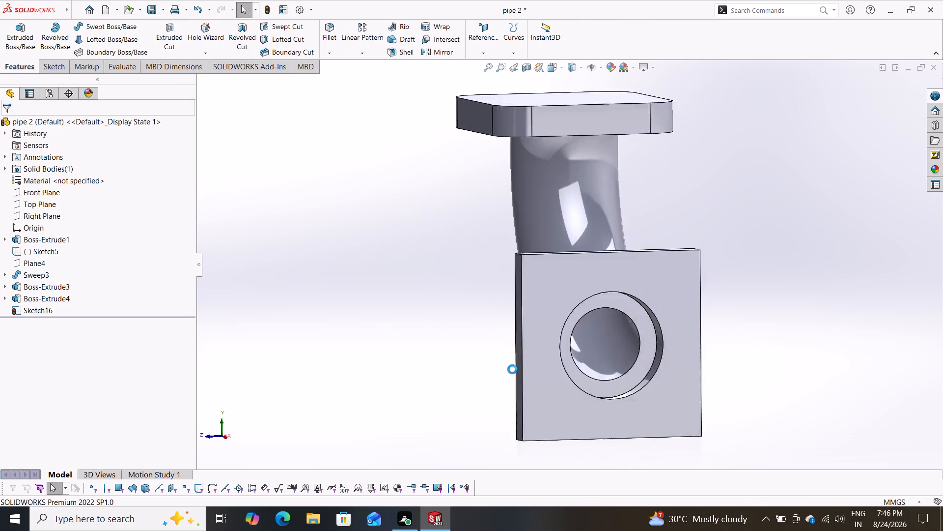
Undo the square flange's extrusion and its whole sketch on the pipe end, stepping back to the swept pipe.
key(ctrl+z)
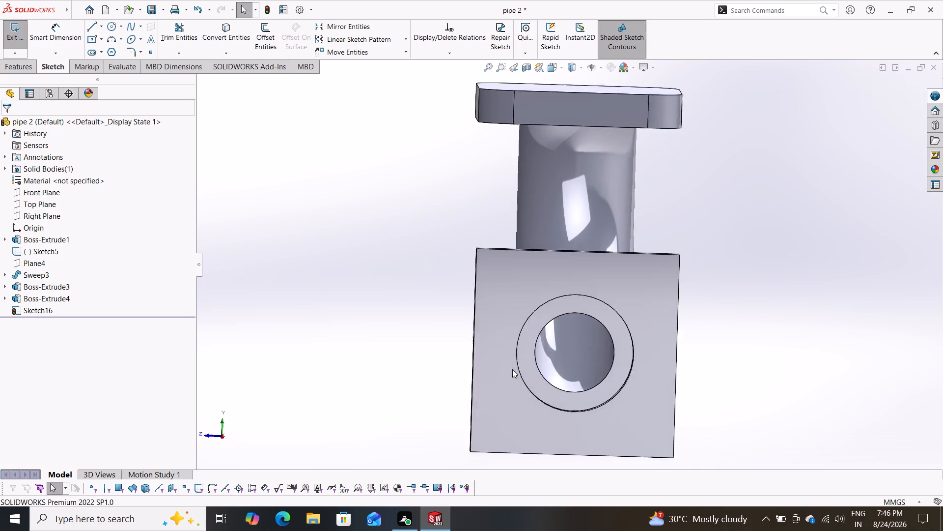
key(ctrl+z)
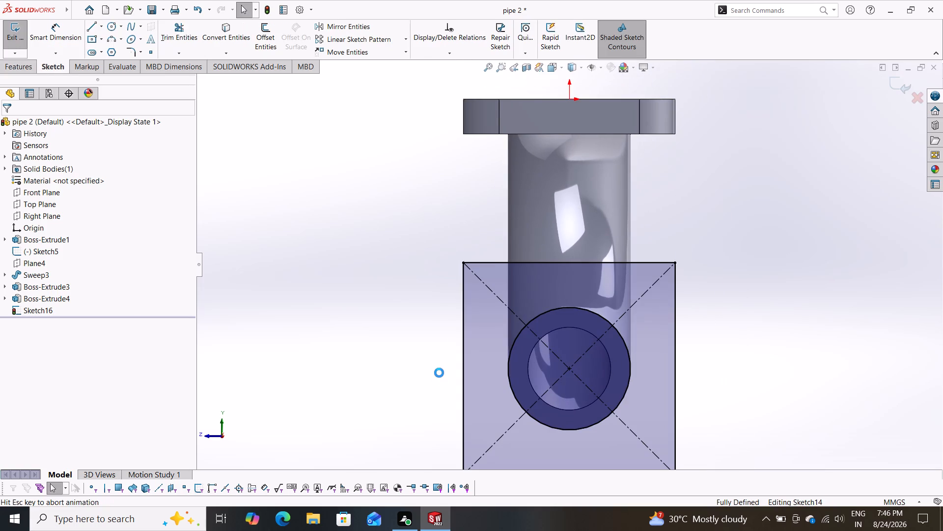
key(ctrl+z)
key(ctrl+z)
key(ctrl+z)
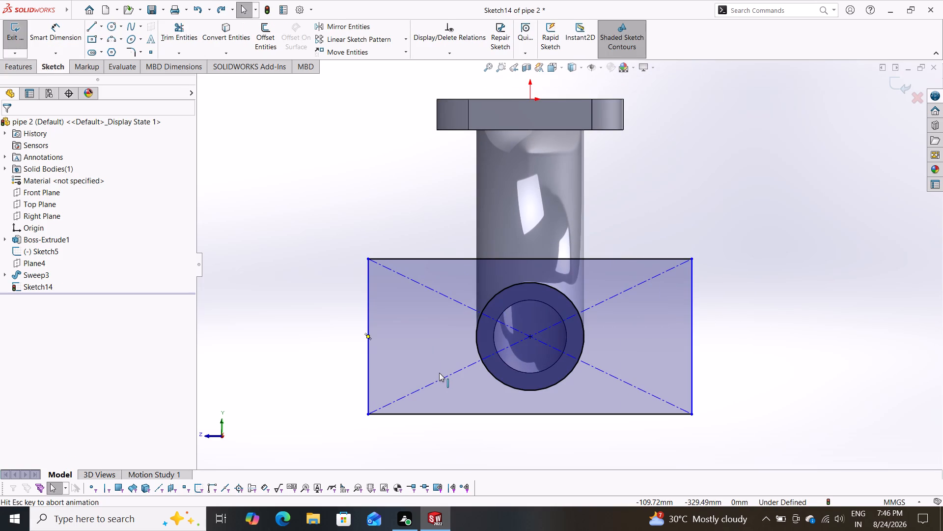
key(ctrl+z)
key(ctrl+z)
key(ctrl+z)
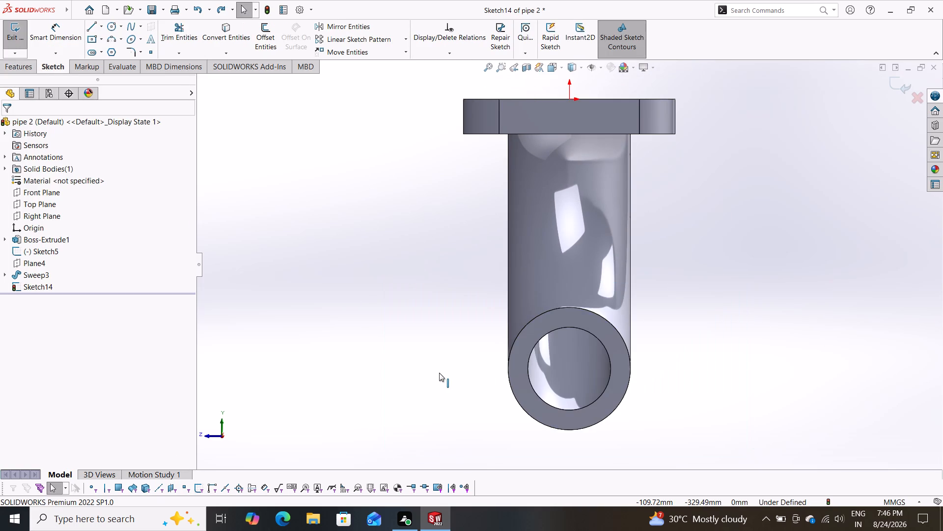
key(ctrl+z)
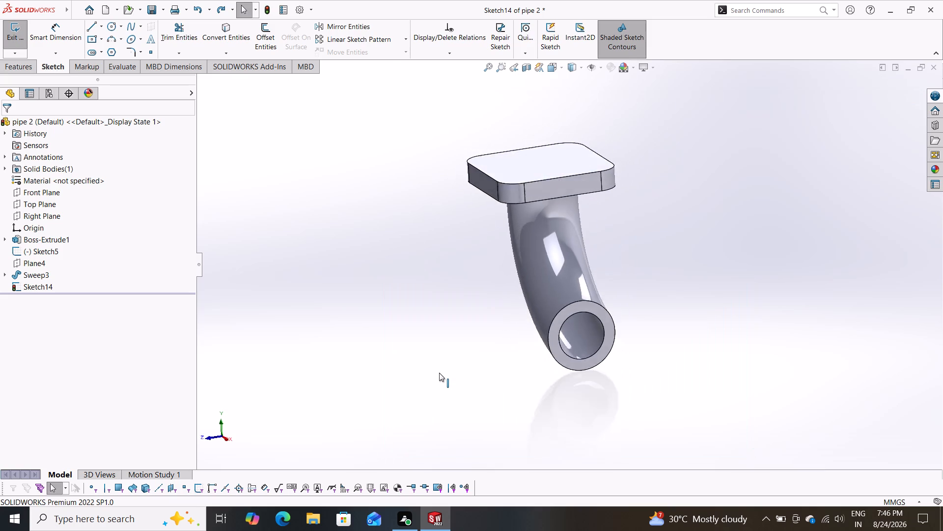
key(ctrl+z)
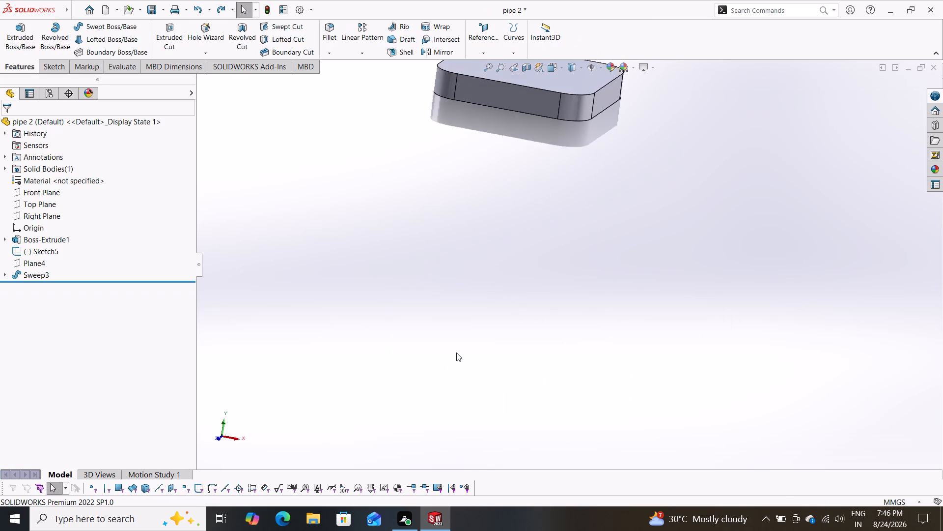
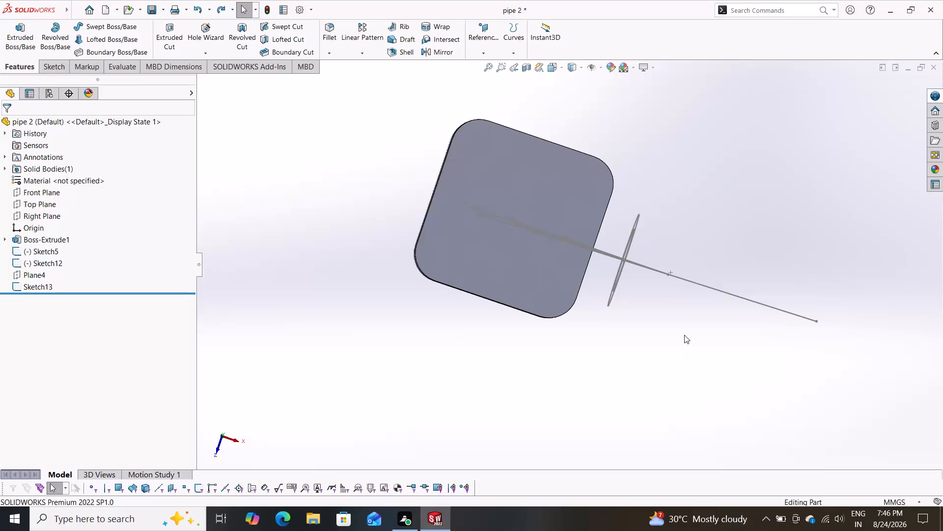
Open Sketch12, which holds the three pipe arcs and the 45° line, for editing.
middle_drag(607, 311, 607, 200)
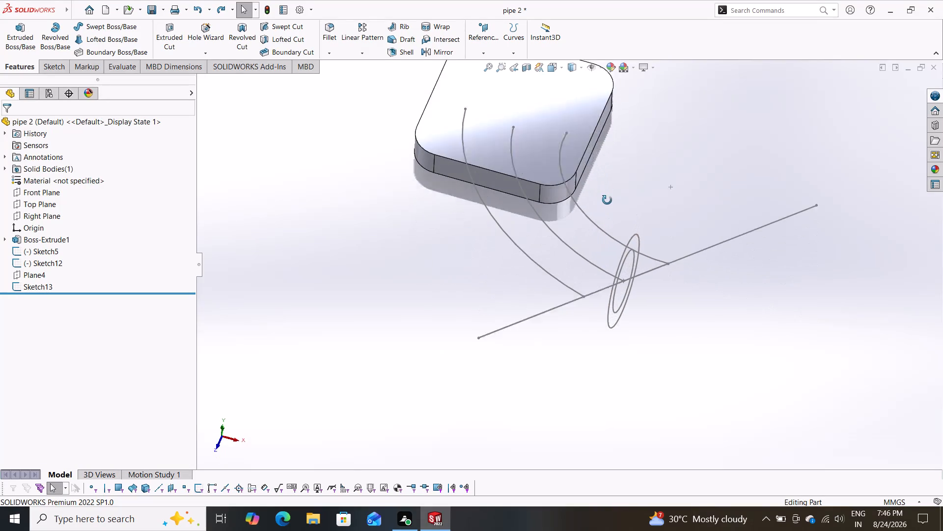
middle_drag(607, 200, 607, 195)
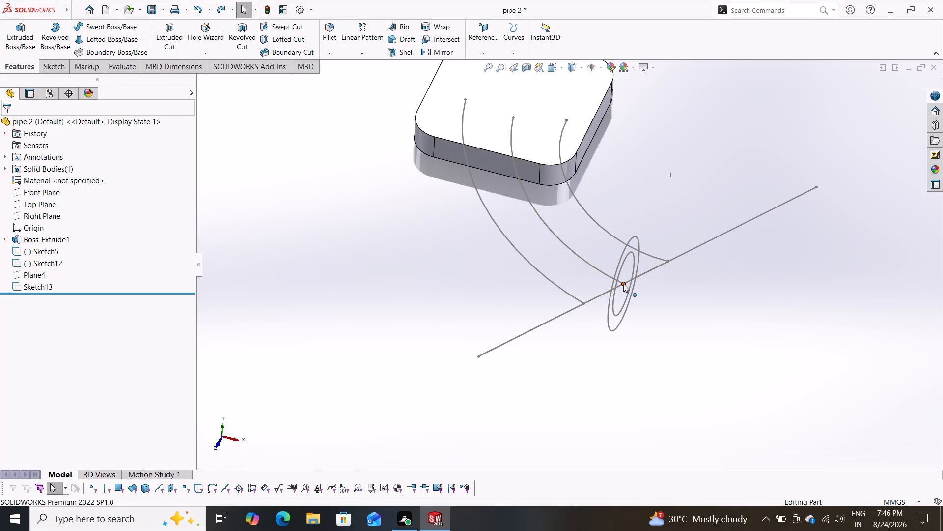
drag(623, 284, 555, 282)
click(51, 262)
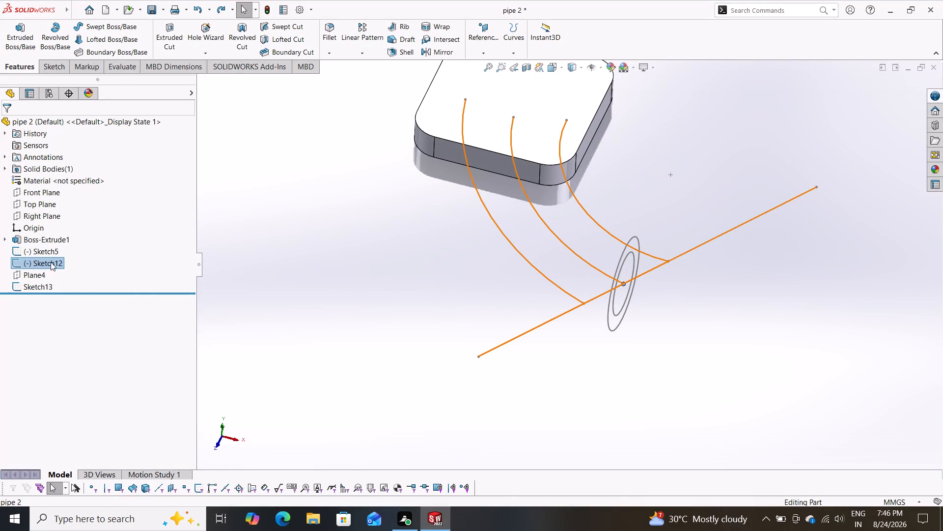
click(58, 235)
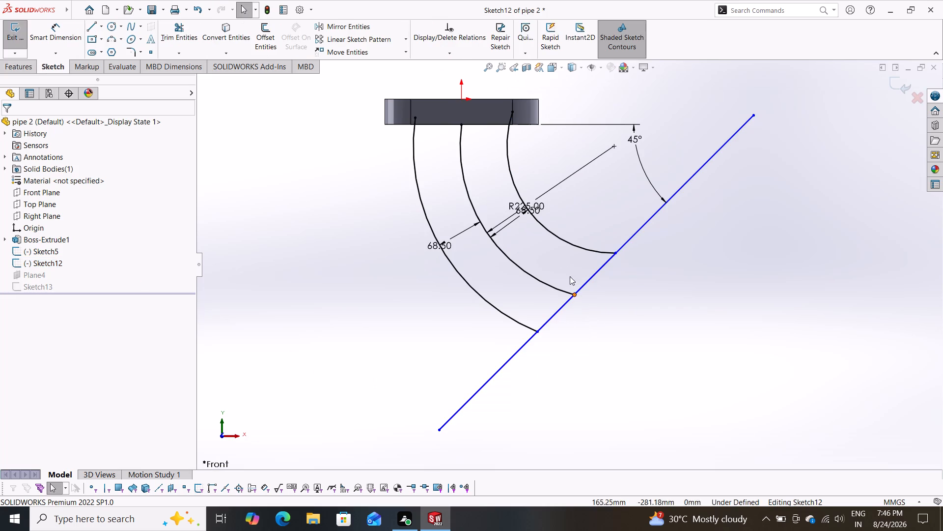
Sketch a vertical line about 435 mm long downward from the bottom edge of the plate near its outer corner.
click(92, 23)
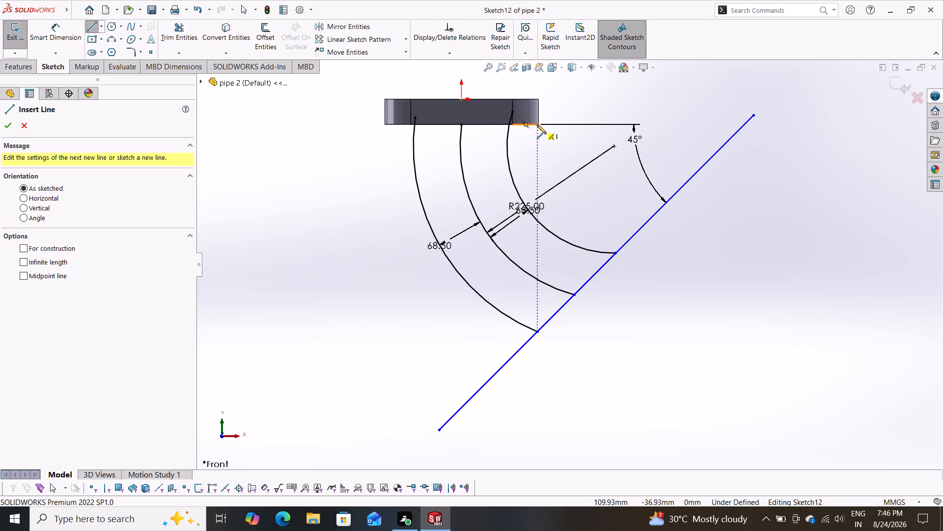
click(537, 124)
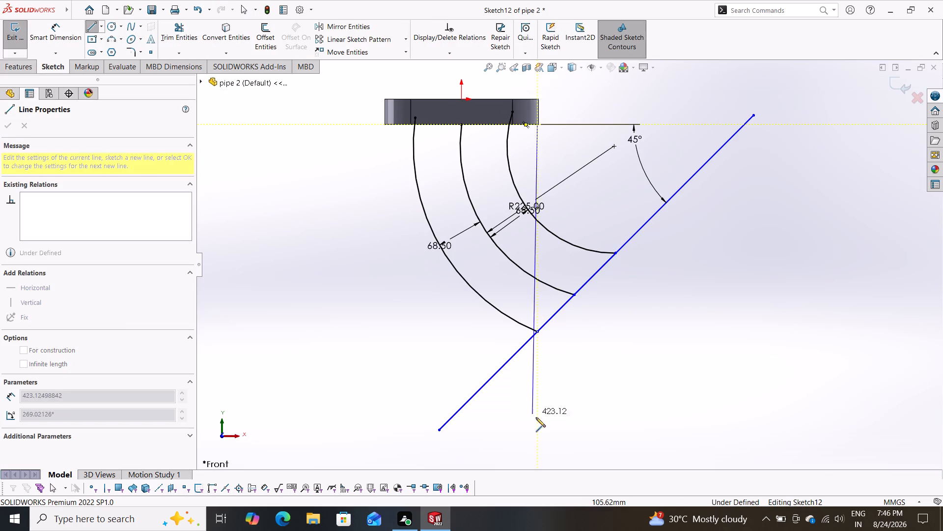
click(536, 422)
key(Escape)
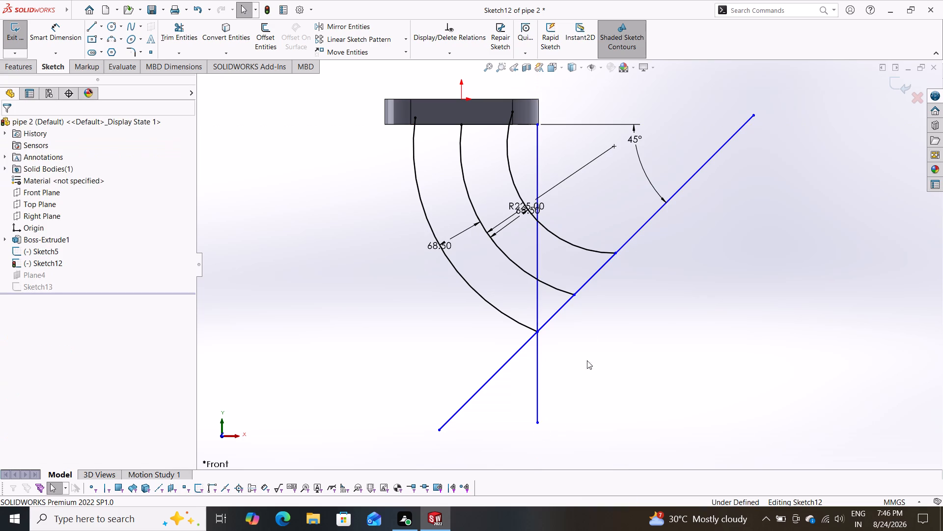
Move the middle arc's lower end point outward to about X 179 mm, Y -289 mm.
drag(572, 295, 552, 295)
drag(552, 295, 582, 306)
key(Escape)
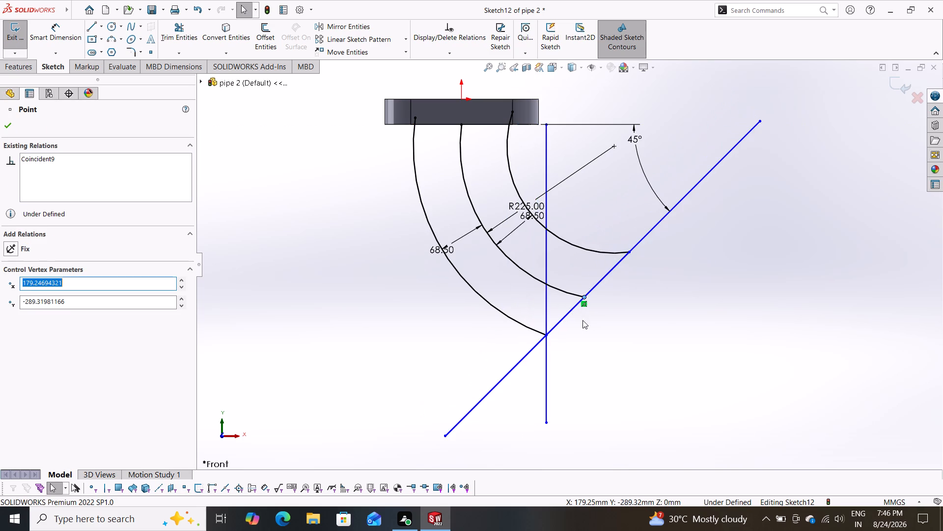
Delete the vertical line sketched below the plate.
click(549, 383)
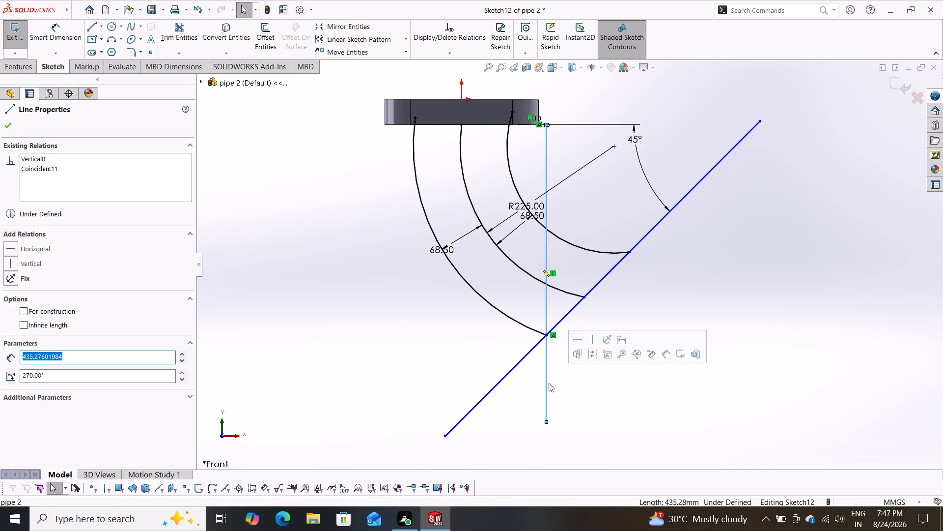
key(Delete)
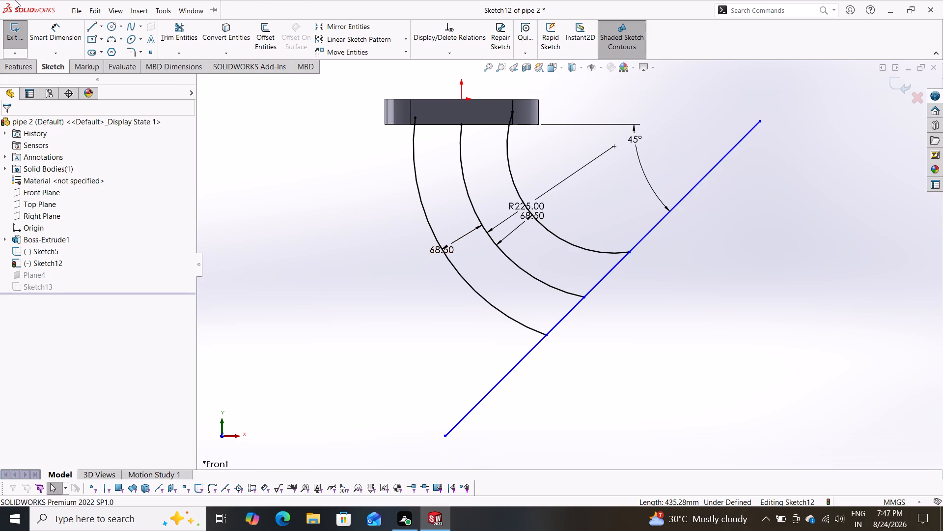
Sketch a vertical line about 474 mm long straight down from the plate's bottom outer corner.
click(92, 27)
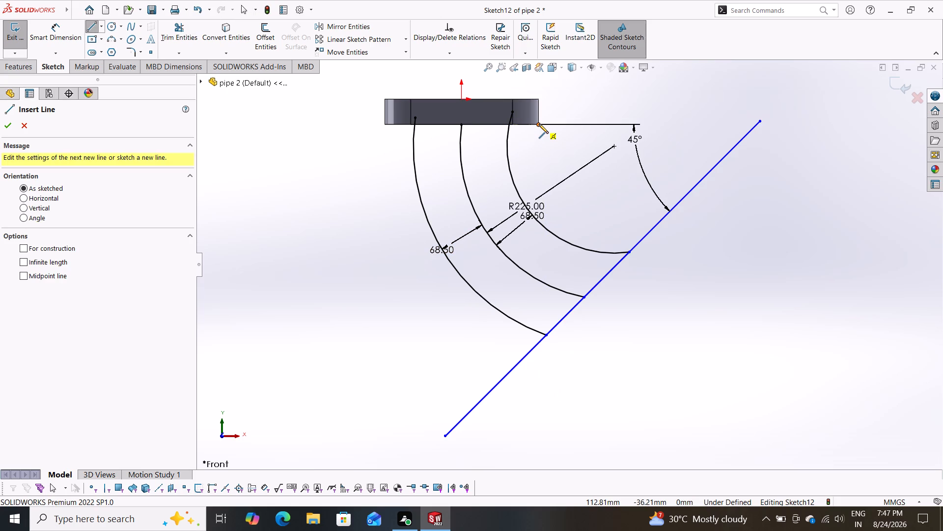
click(539, 124)
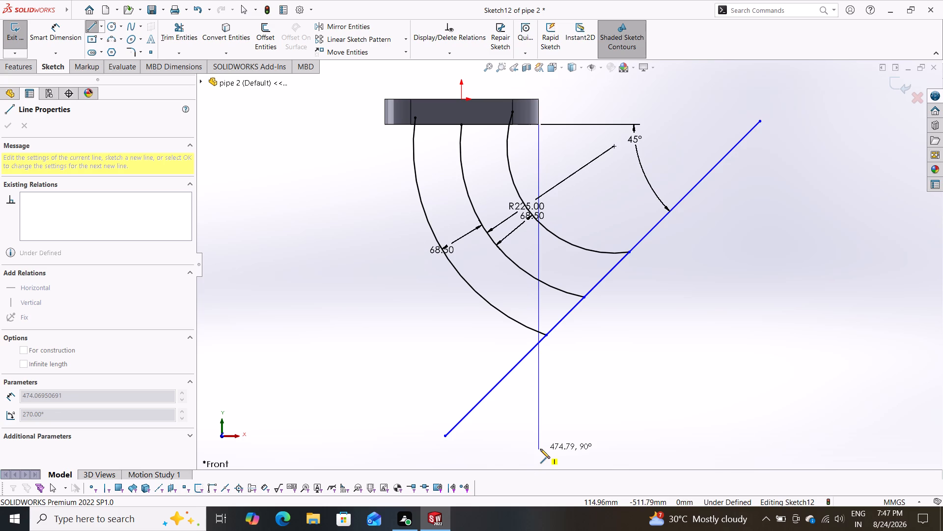
click(540, 449)
key(Escape)
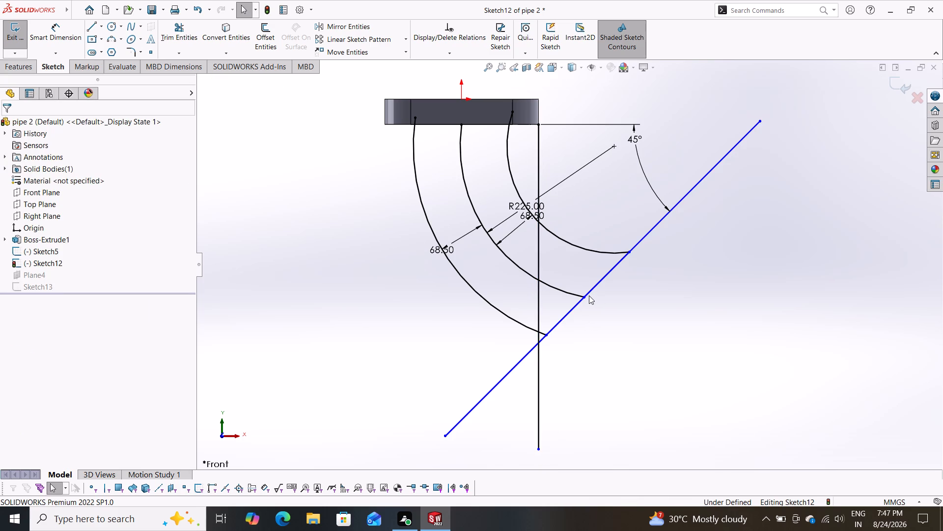
Move the middle arc's lower end point onto the vertical line, at about X 113 mm, Y -265 mm.
drag(584, 296, 534, 291)
key(Escape)
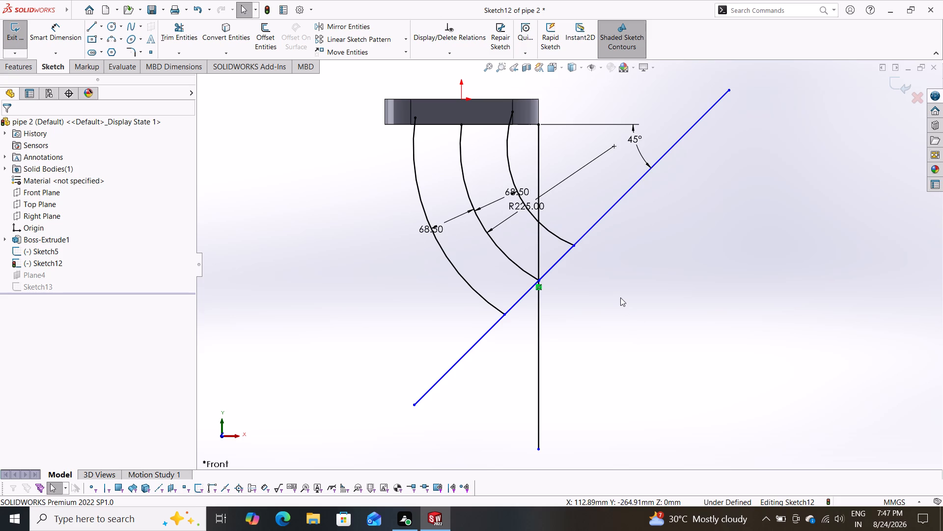
Delete all straight lines from Sketch12, both overlapping 45° lines and the vertical one, keeping only the arcs, and exit the sketch.
middle_drag(662, 252, 666, 387)
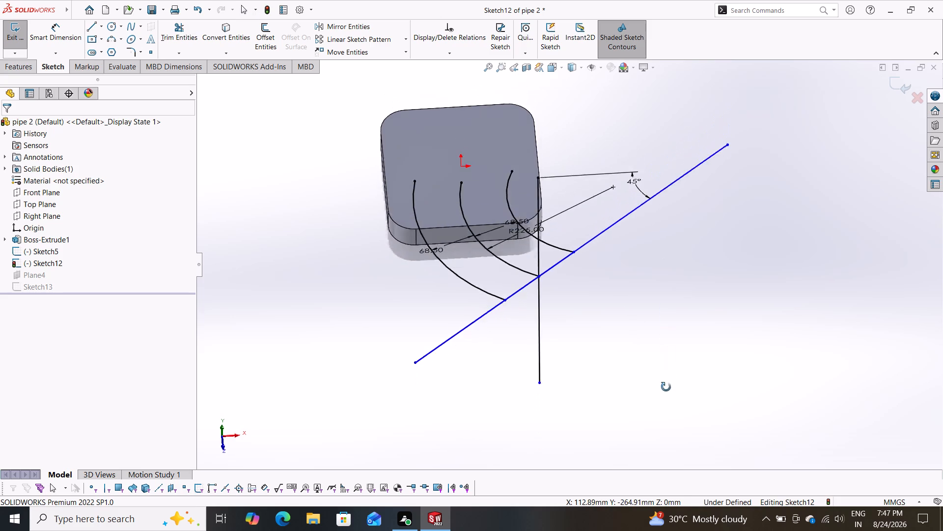
middle_drag(666, 387, 665, 421)
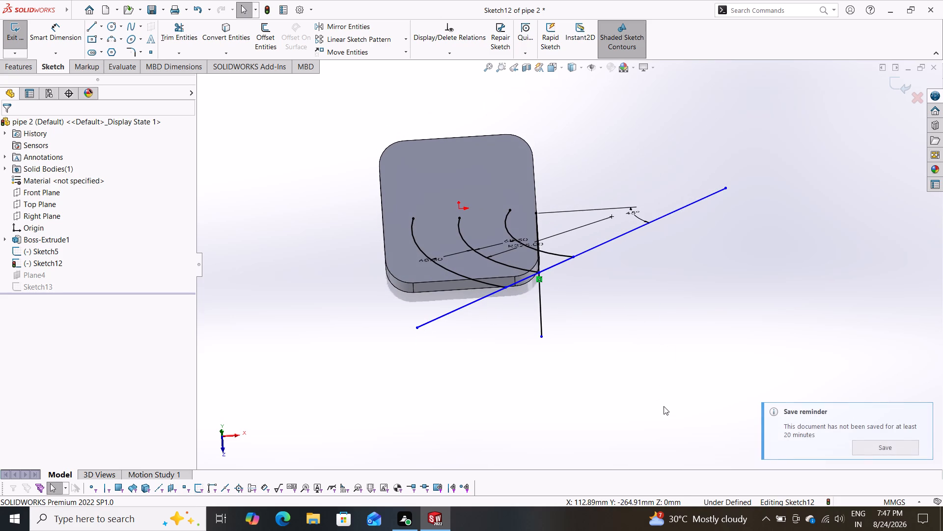
key(Escape)
middle_drag(659, 381, 645, 281)
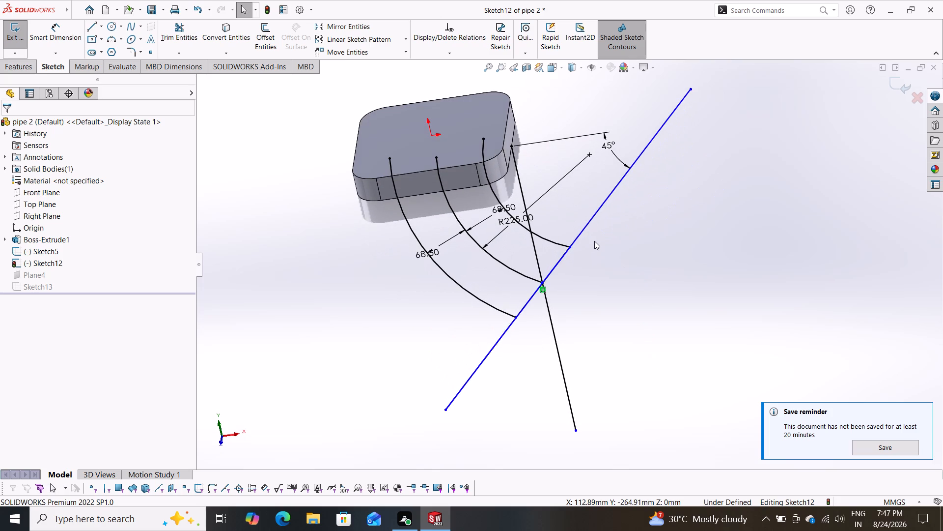
click(594, 214)
key(Delete)
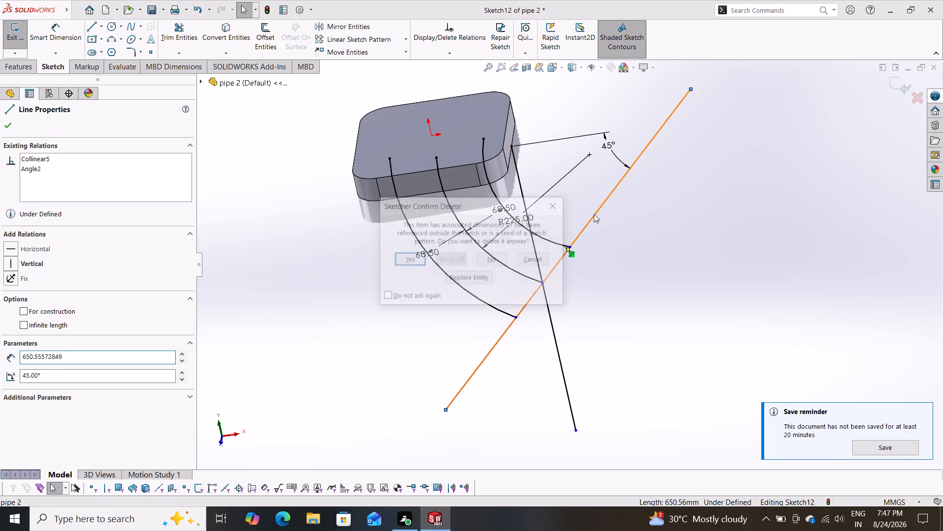
click(408, 256)
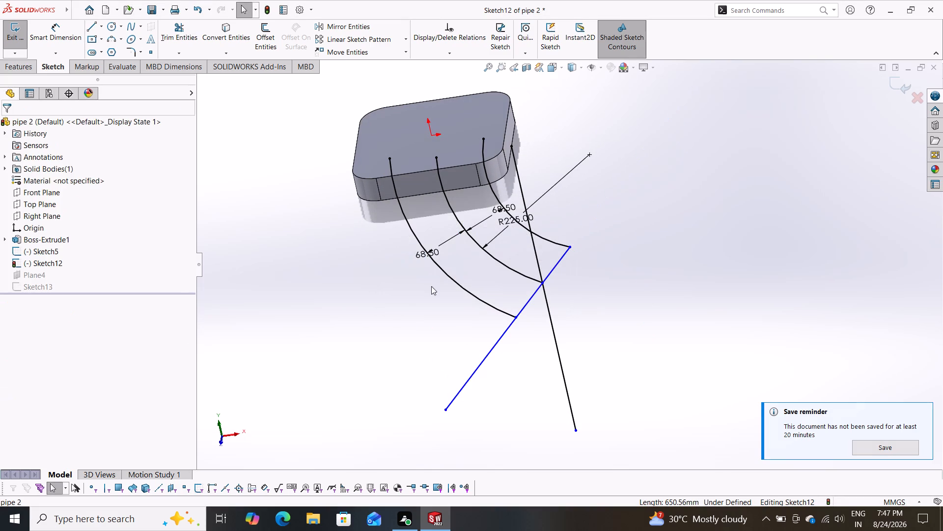
click(556, 338)
key(Delete)
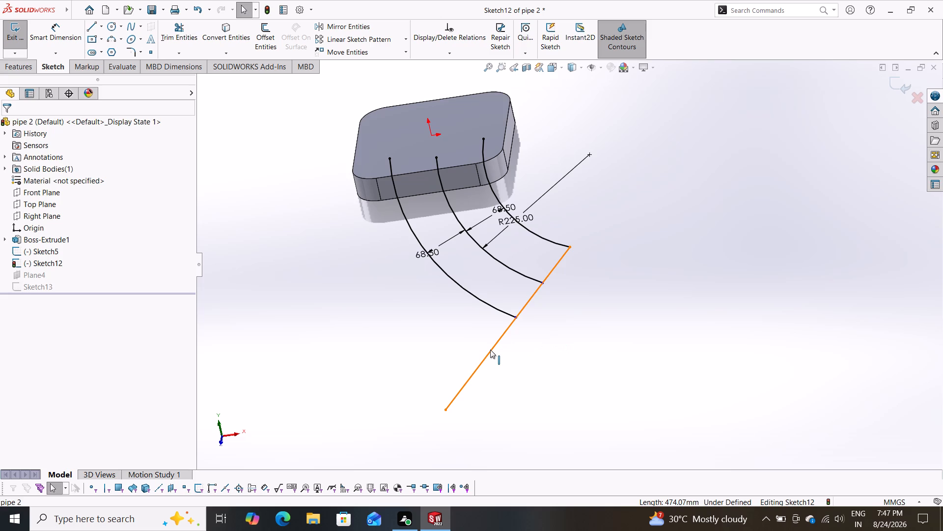
click(490, 350)
key(Delete)
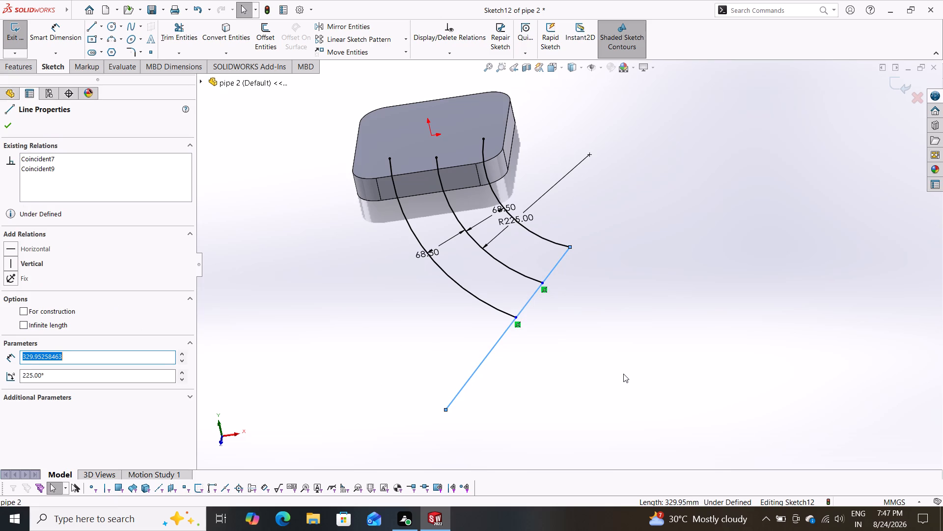
key(Delete)
click(903, 83)
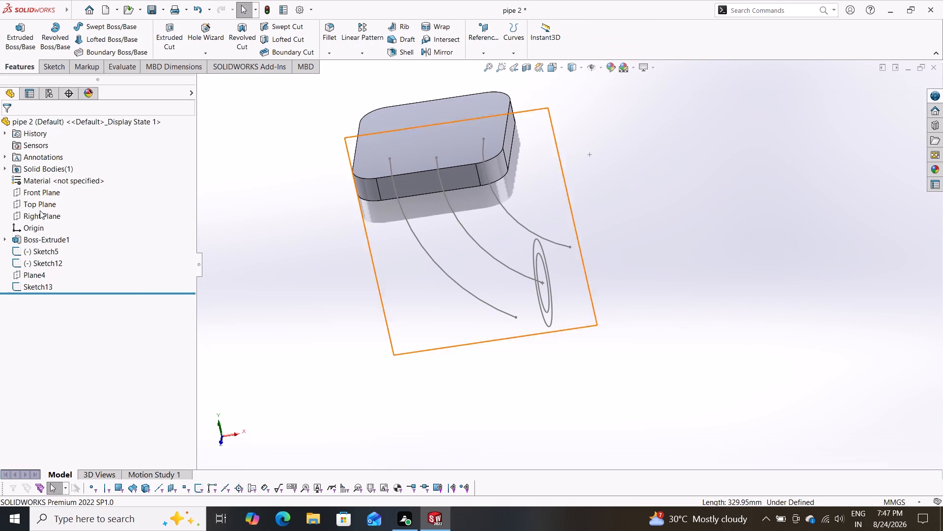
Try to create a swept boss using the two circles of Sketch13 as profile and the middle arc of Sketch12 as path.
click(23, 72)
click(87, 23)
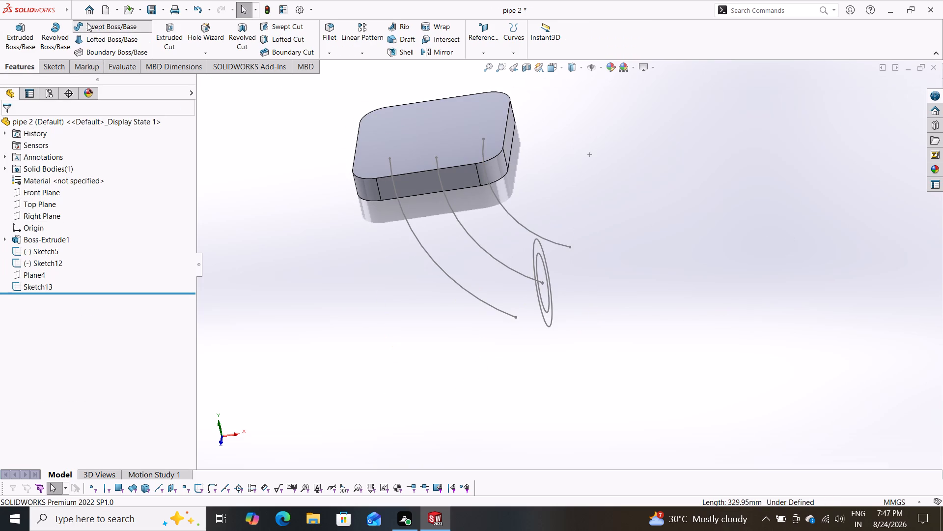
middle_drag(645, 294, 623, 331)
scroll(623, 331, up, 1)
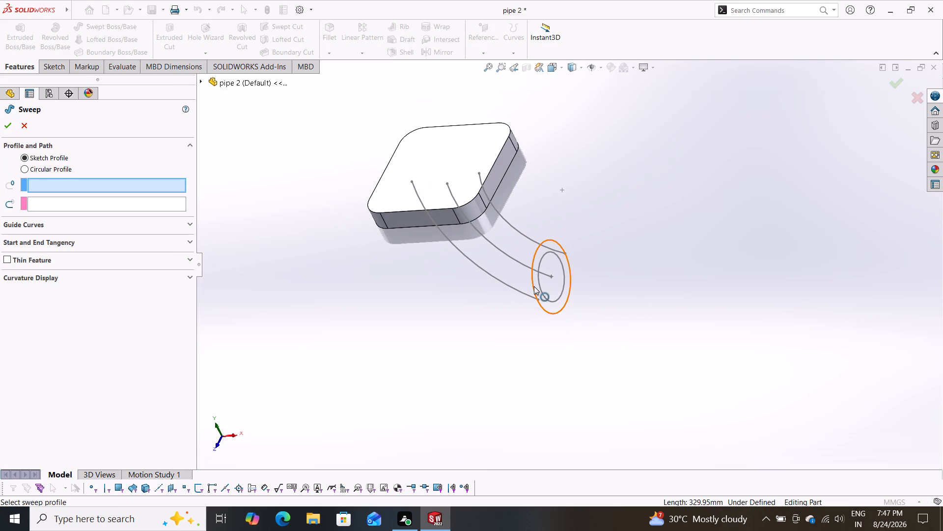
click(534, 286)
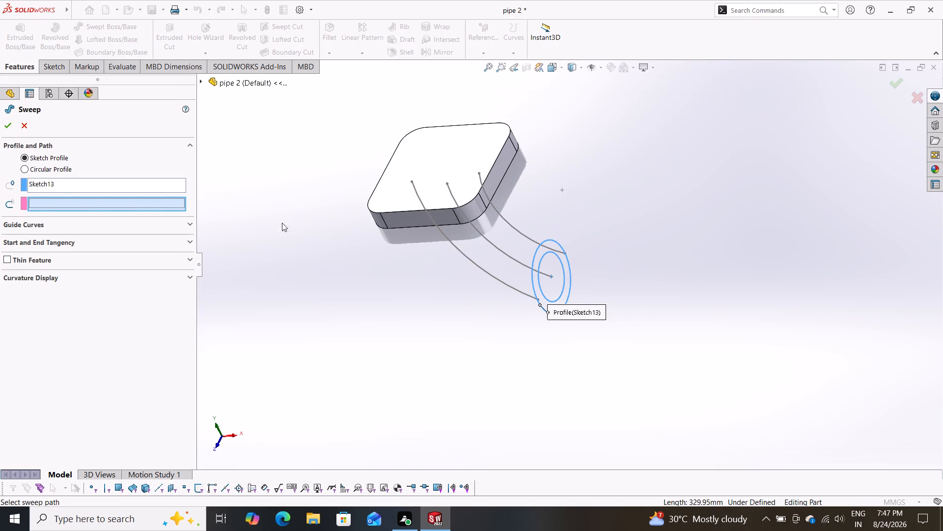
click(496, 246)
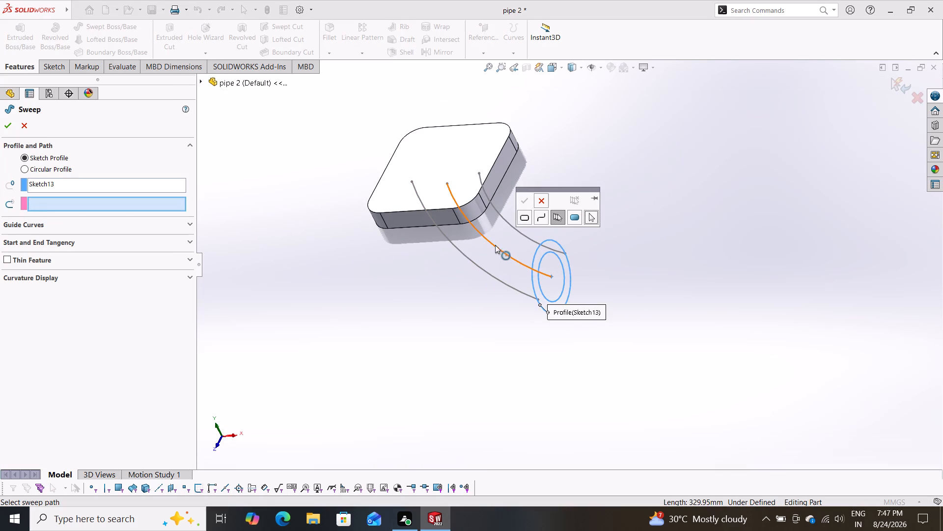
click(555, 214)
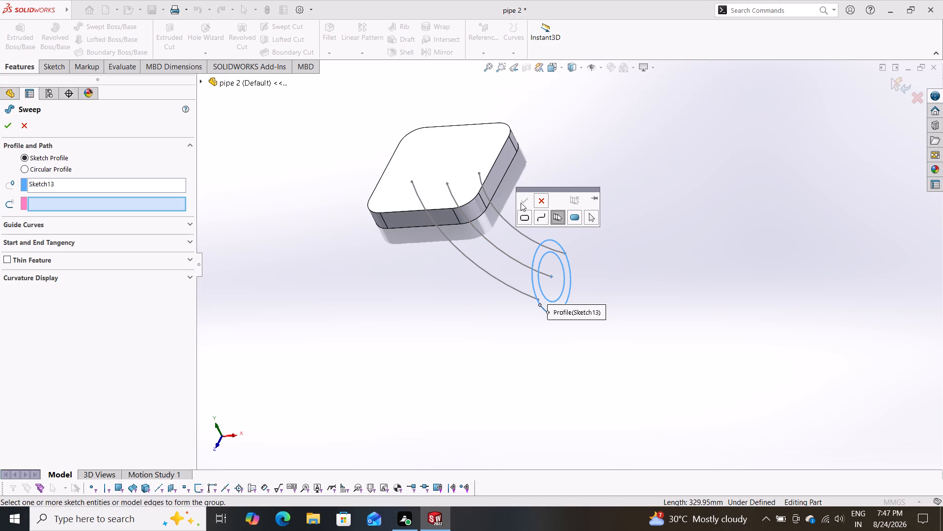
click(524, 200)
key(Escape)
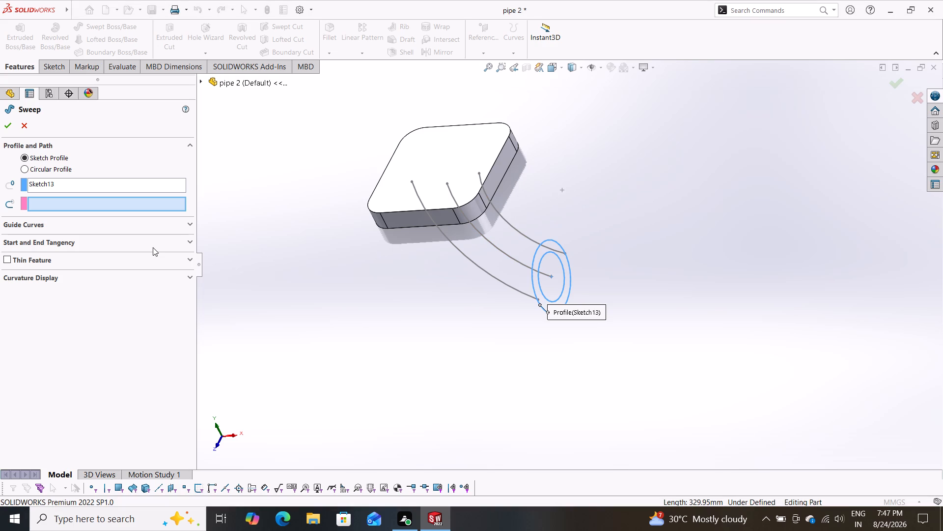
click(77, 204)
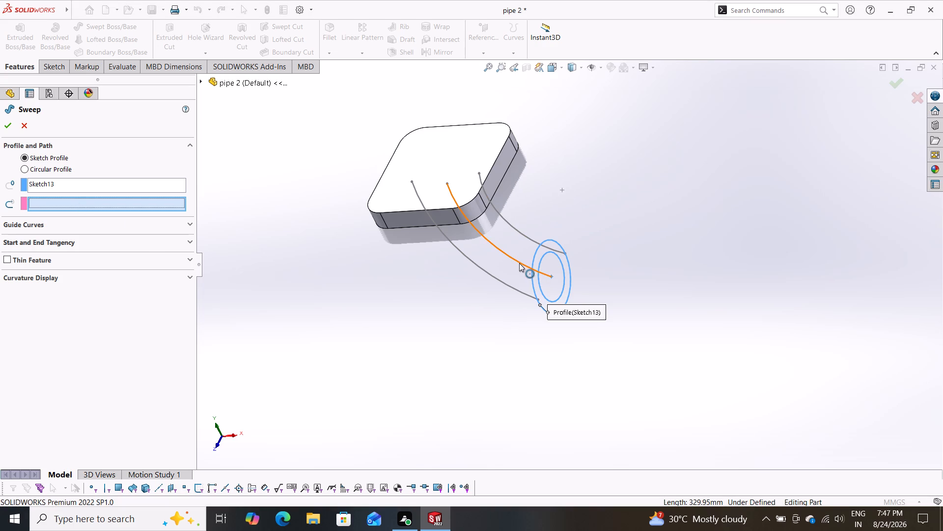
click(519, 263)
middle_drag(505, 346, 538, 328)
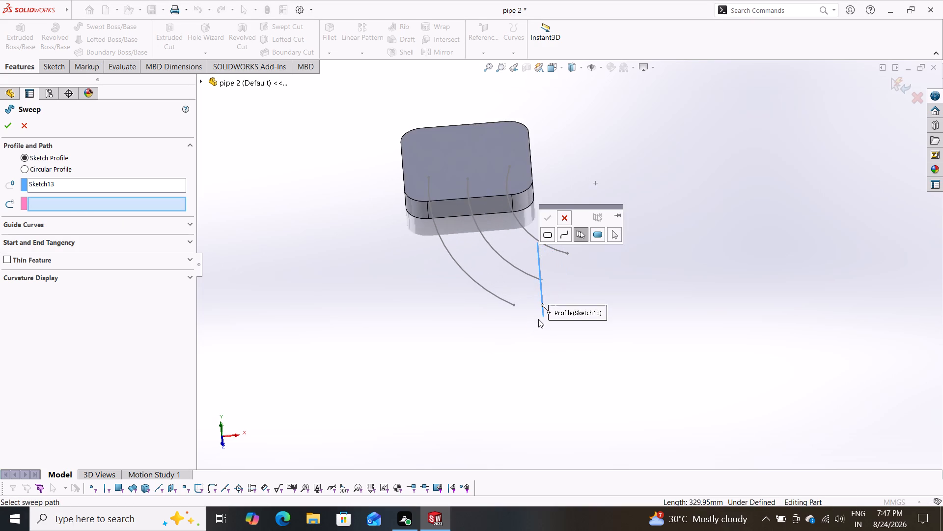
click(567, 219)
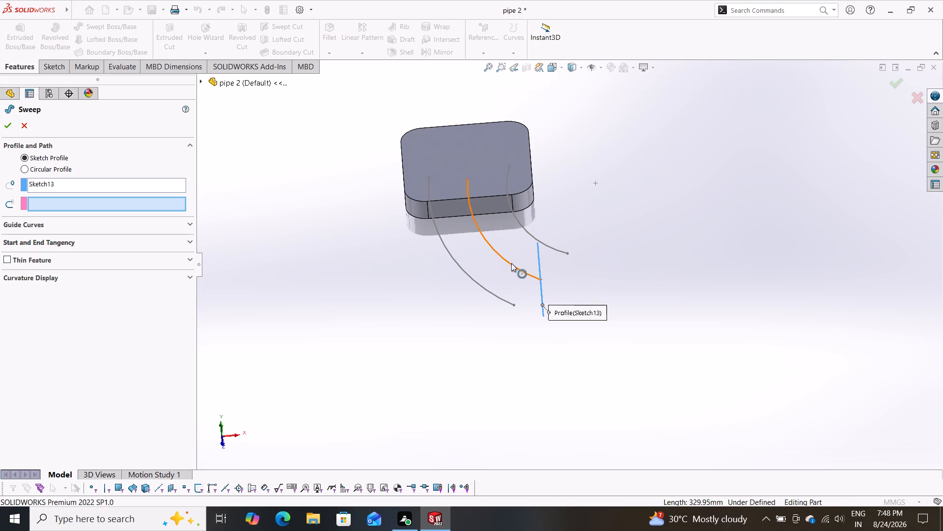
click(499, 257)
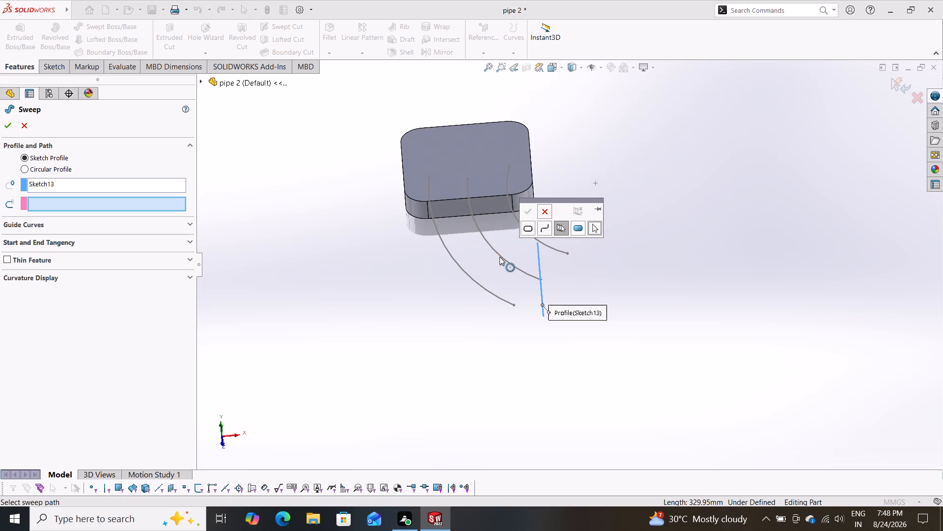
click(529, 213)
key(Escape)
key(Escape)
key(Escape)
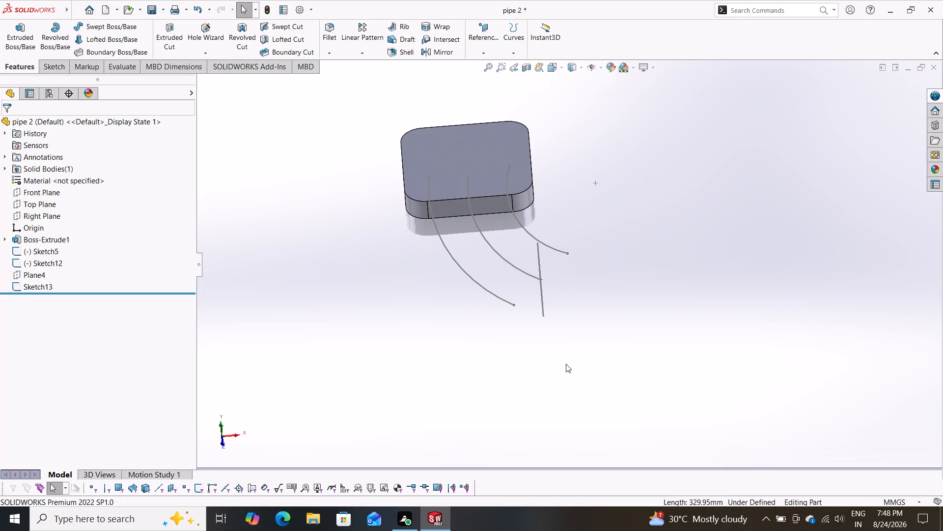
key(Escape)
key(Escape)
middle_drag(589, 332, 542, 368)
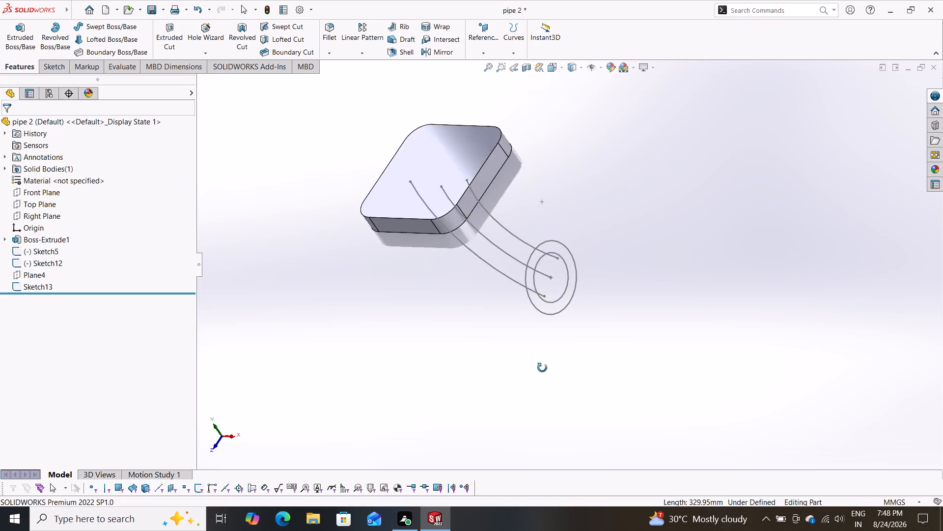
Delete the concentric-circle profile sketch, Sketch13, at the lower end of the middle arc.
middle_drag(542, 368, 568, 339)
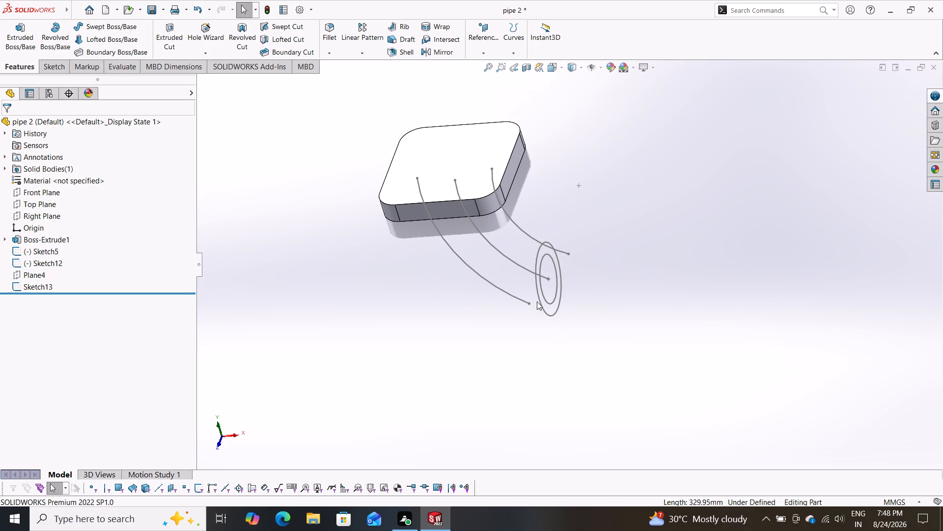
click(539, 299)
key(Delete)
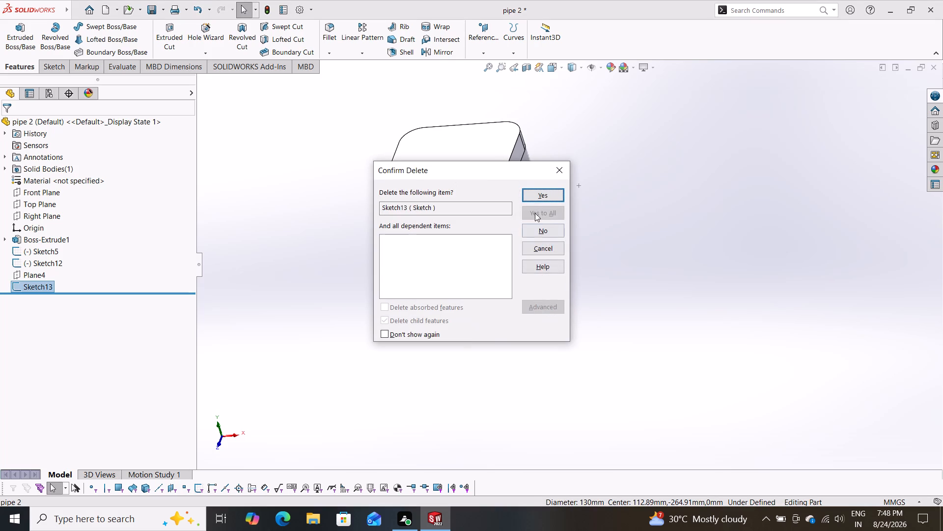
click(537, 198)
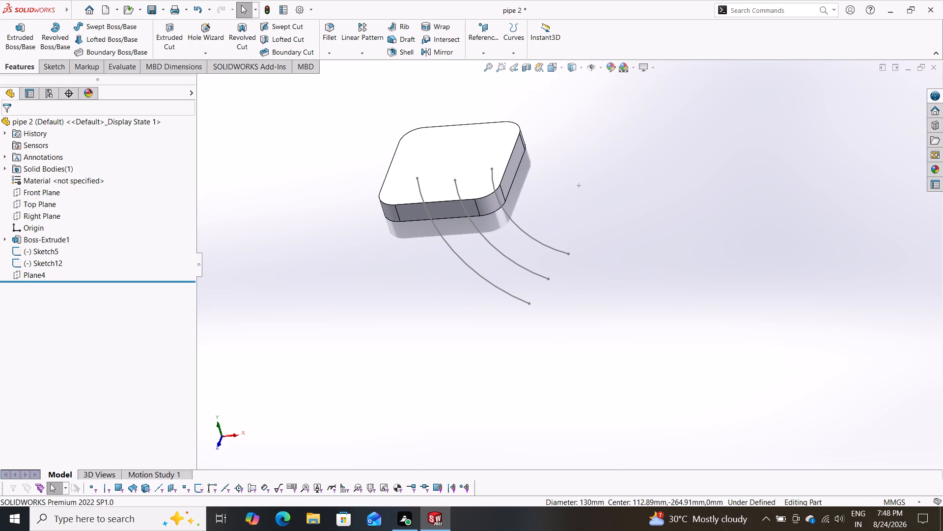
Create a reference plane parallel to the Right Plane through the lower end point of the middle arc.
click(26, 71)
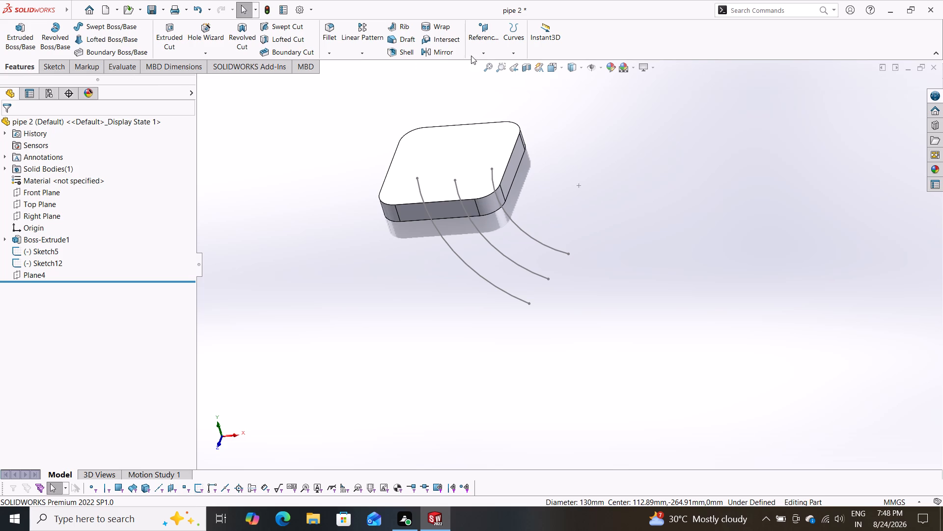
click(480, 56)
click(482, 62)
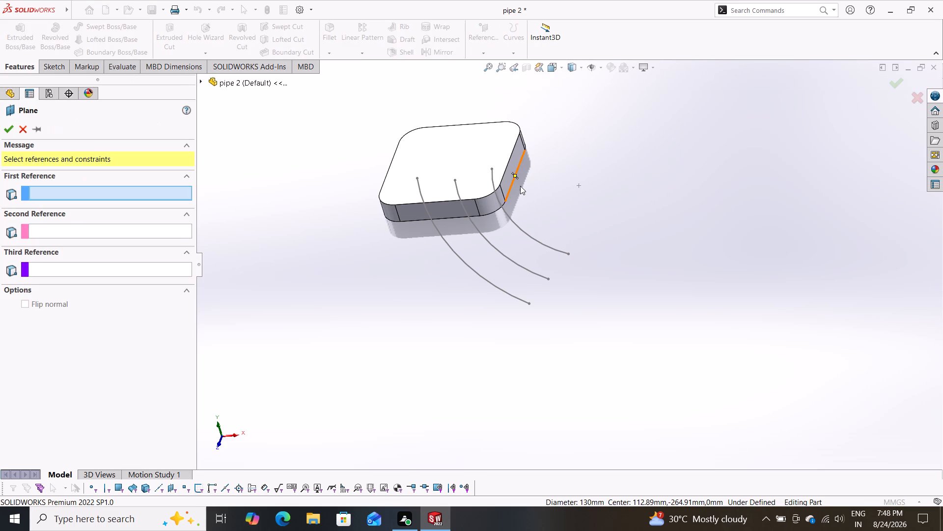
click(201, 81)
click(253, 173)
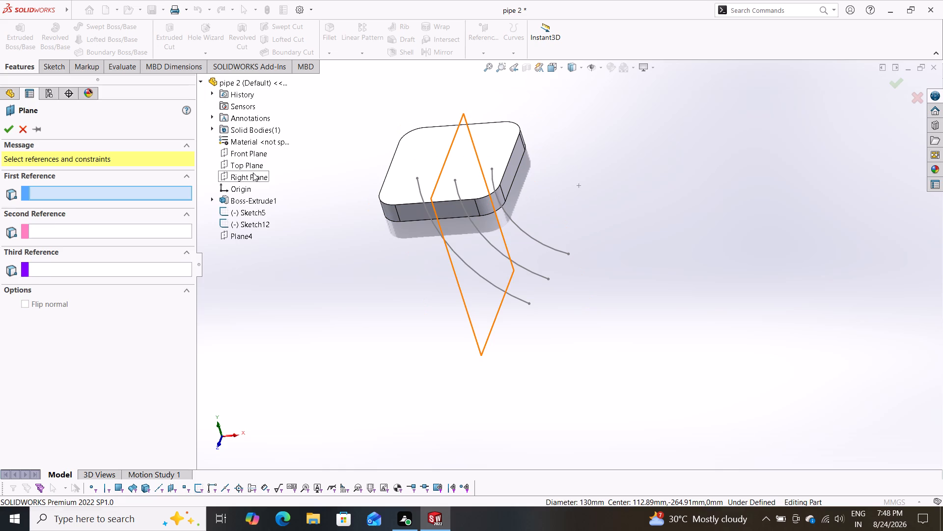
click(550, 279)
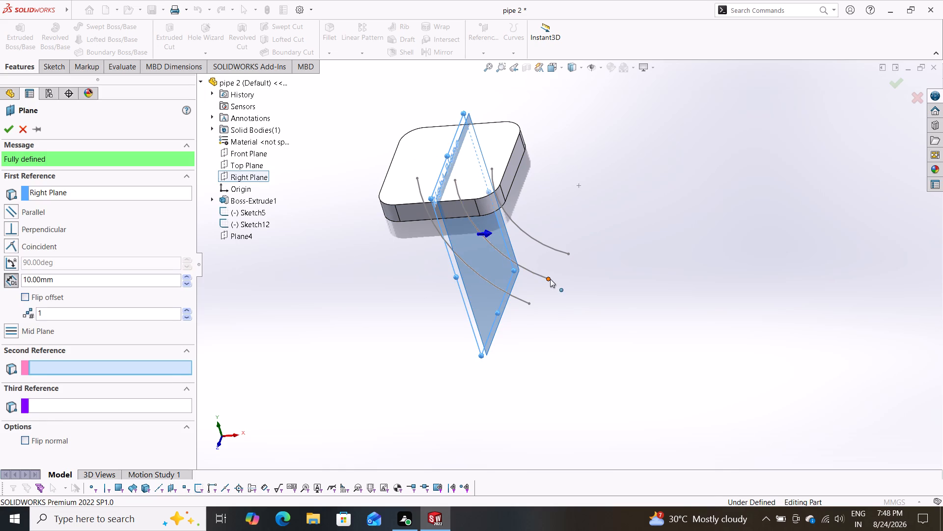
click(4, 125)
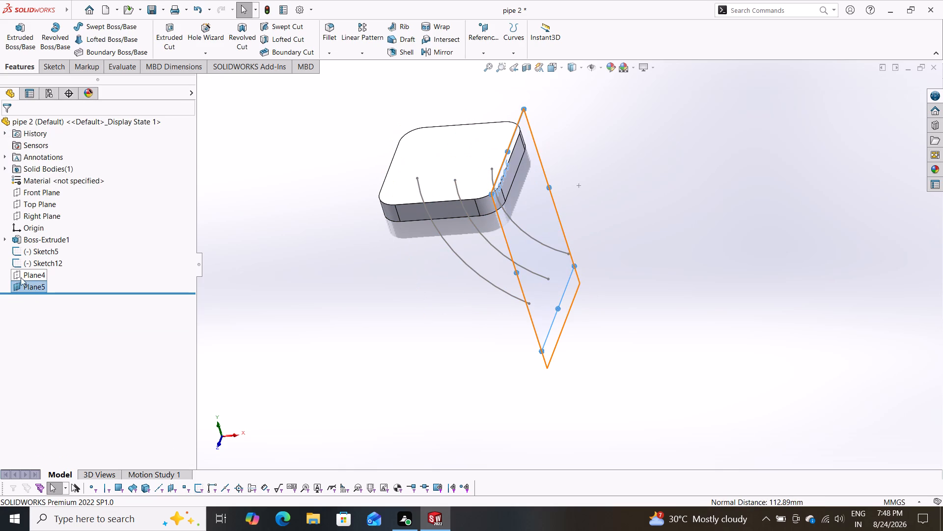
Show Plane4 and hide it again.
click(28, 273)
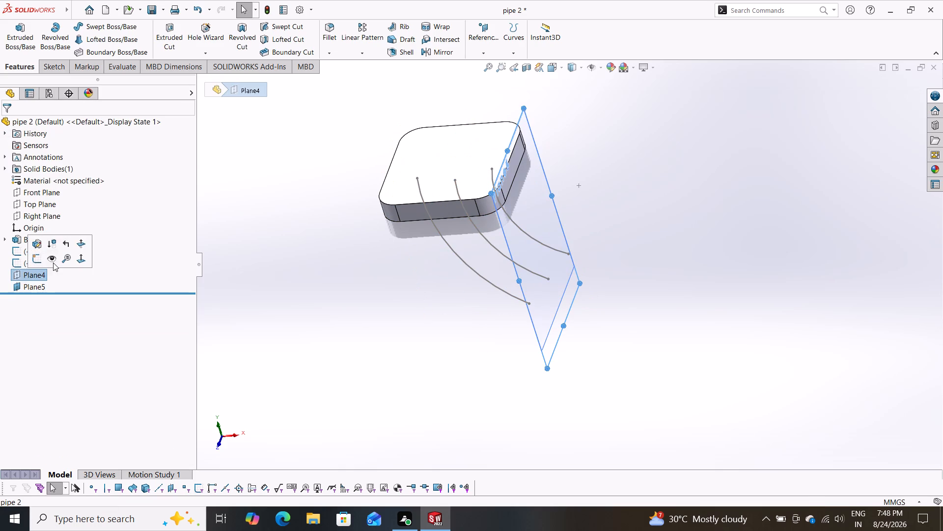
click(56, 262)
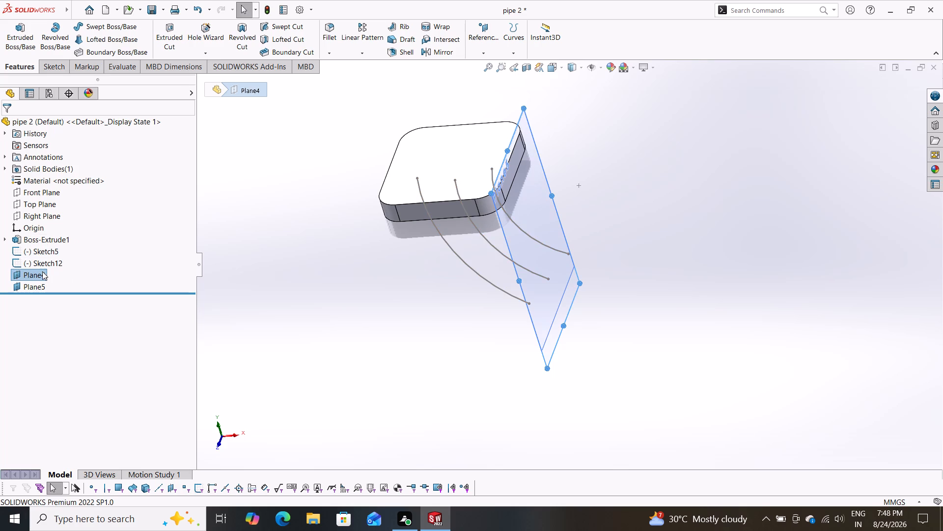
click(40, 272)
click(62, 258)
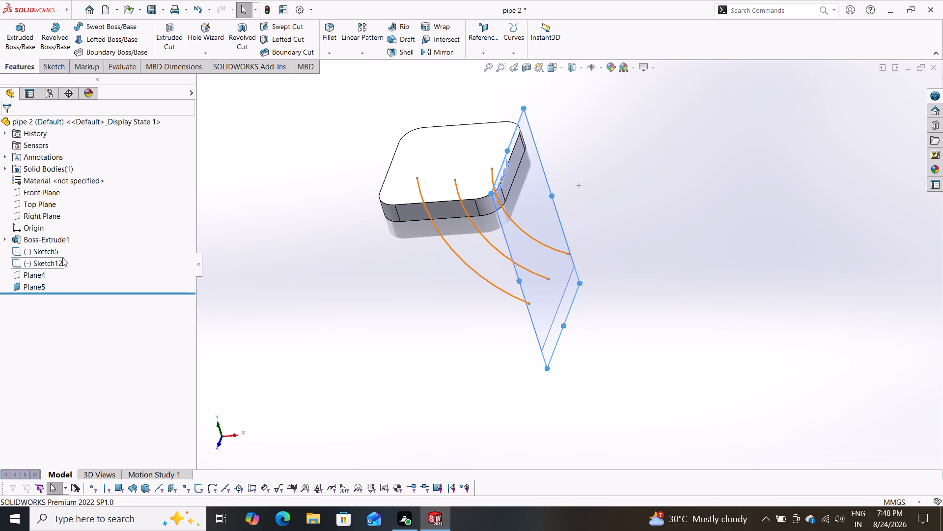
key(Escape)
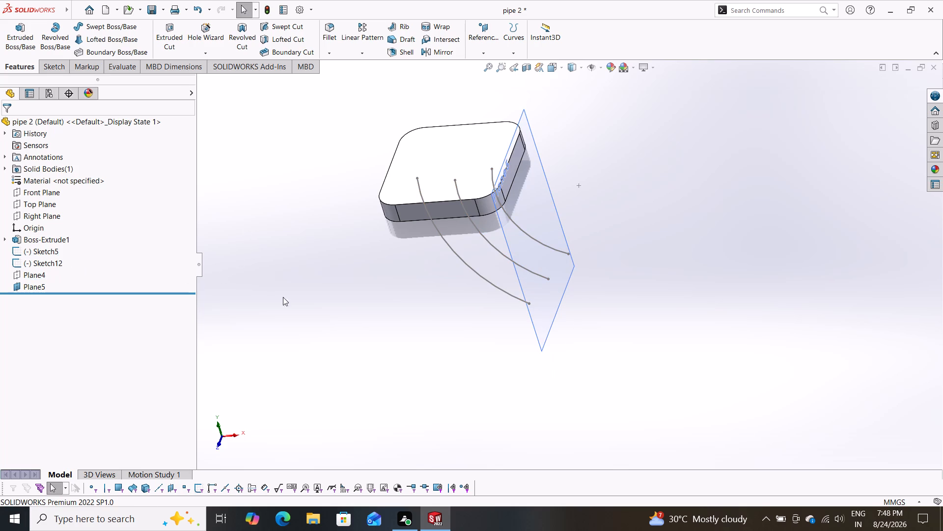
On the new plane, sketch two concentric circles centred on the middle arc's lower end point, with radii of about 52 mm and 28 mm.
click(51, 68)
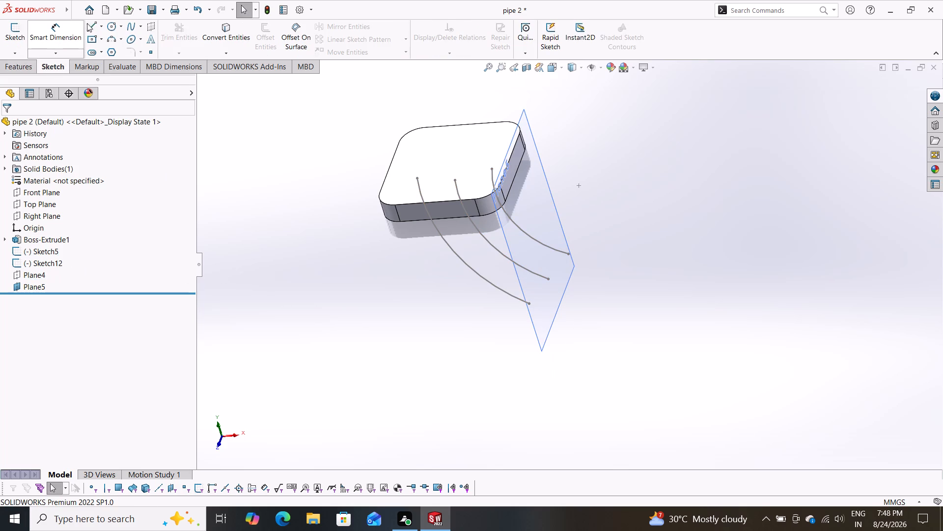
drag(113, 22, 116, 29)
click(549, 241)
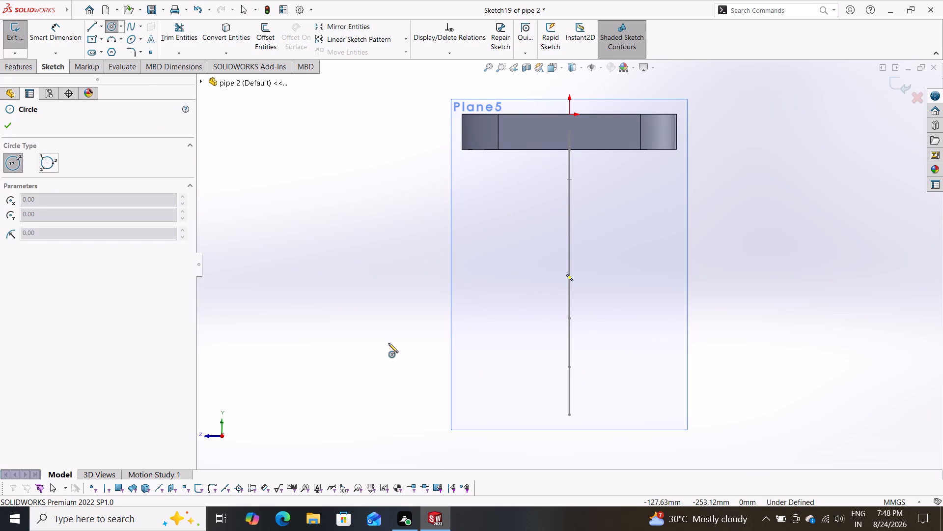
middle_drag(377, 346, 411, 361)
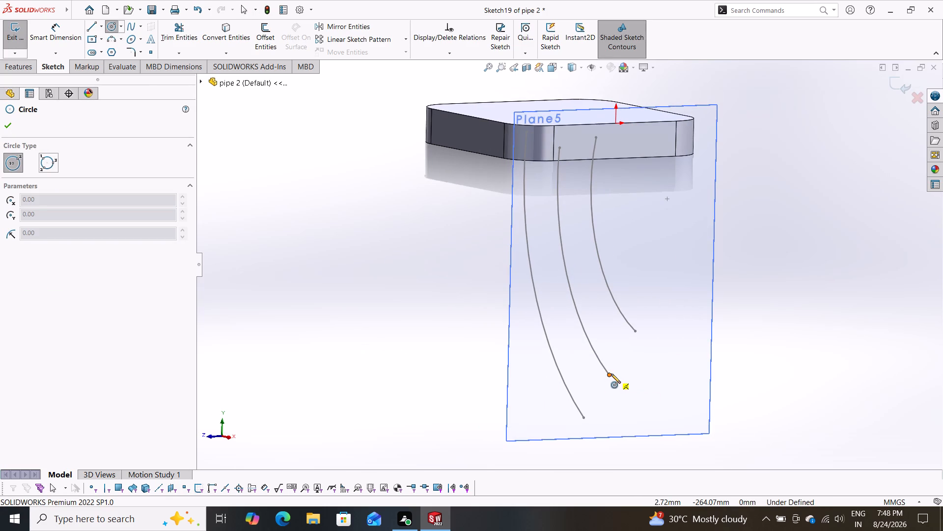
click(610, 374)
click(644, 402)
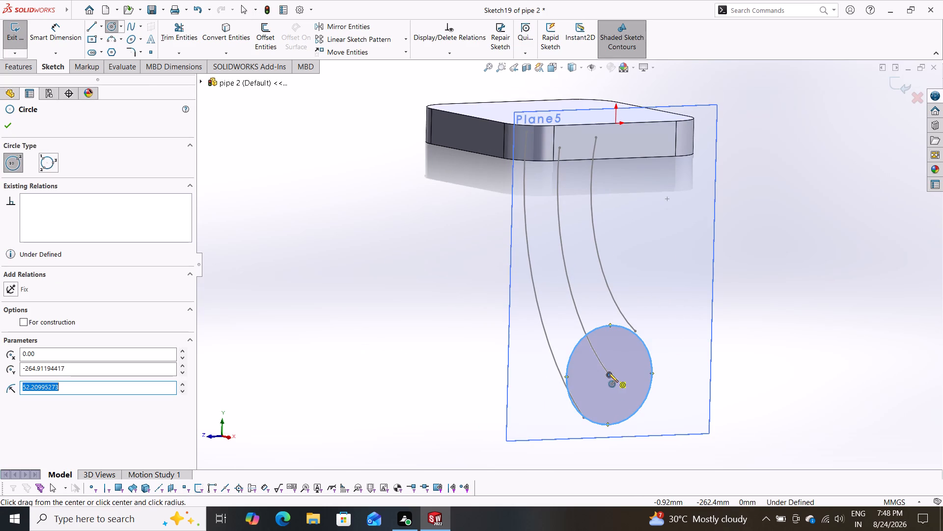
drag(609, 373, 632, 381)
key(Escape)
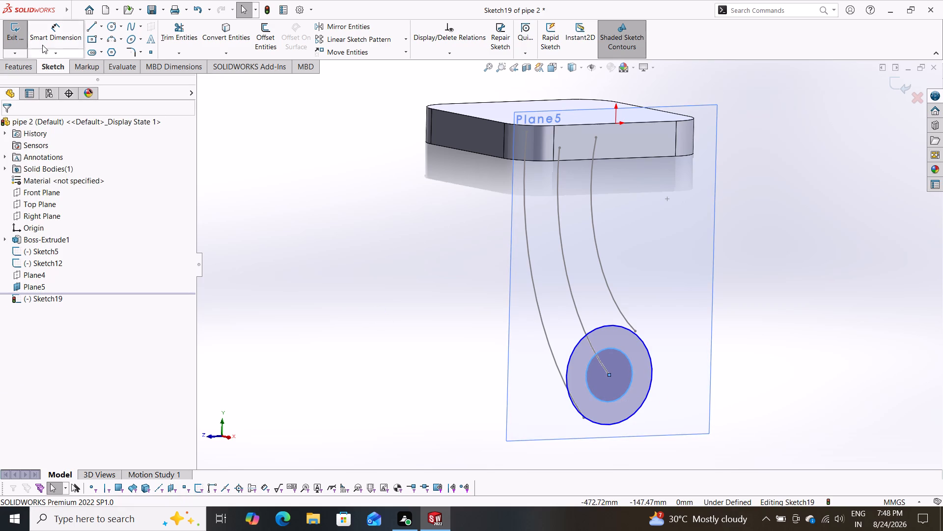
Dimension the outer circle to 130 mm diameter and the inner circle to 88 mm, and exit the sketch.
drag(49, 31, 55, 39)
drag(646, 349, 655, 351)
click(761, 368)
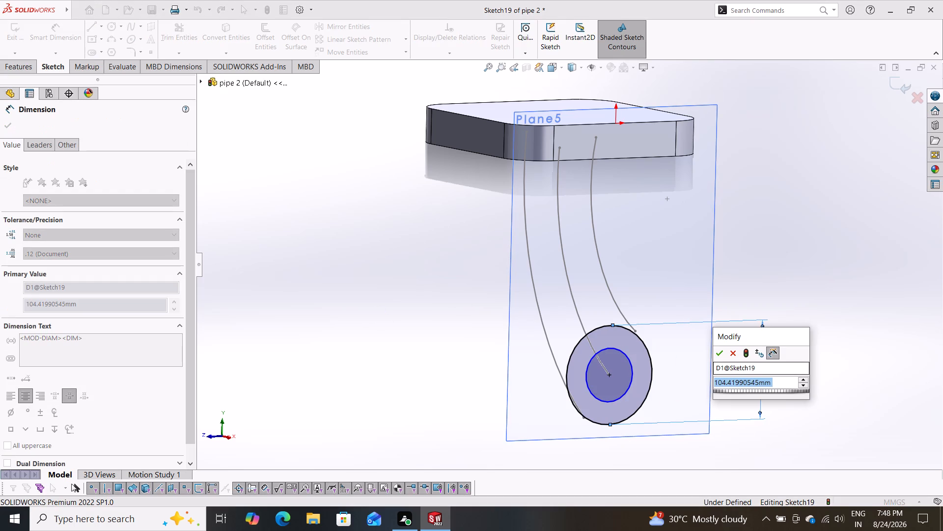
text(130)
key(Return)
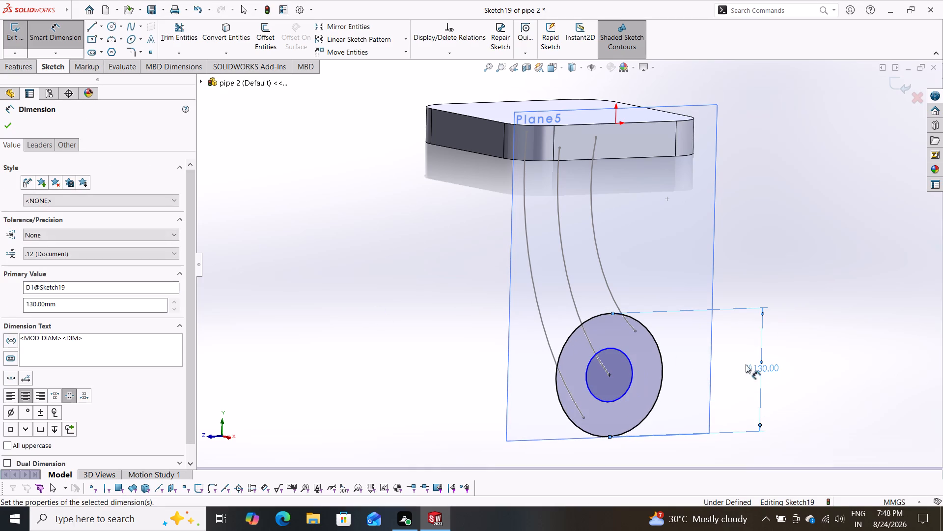
click(630, 366)
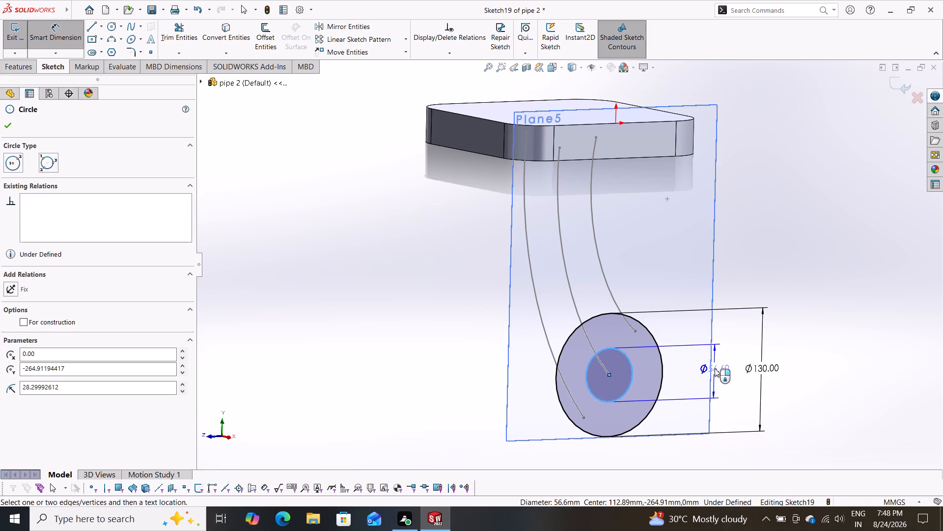
click(715, 368)
text(88)
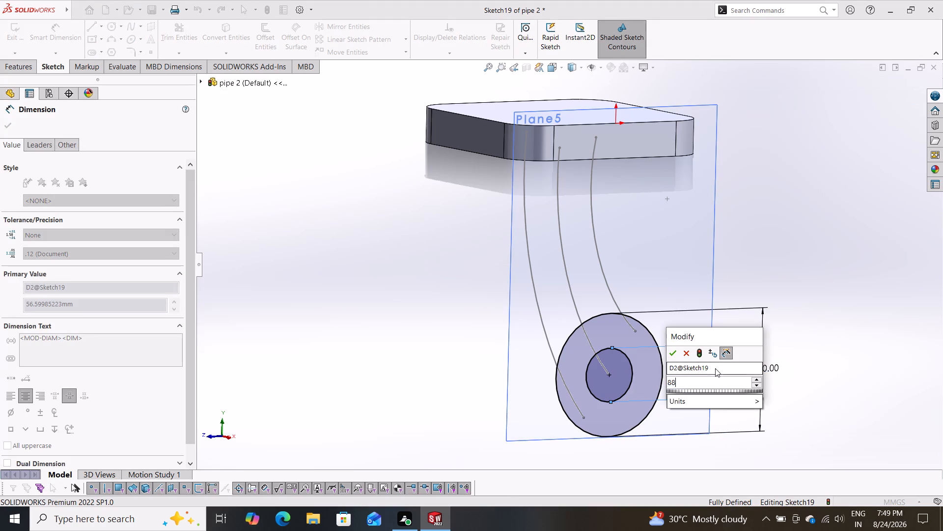
key(Return)
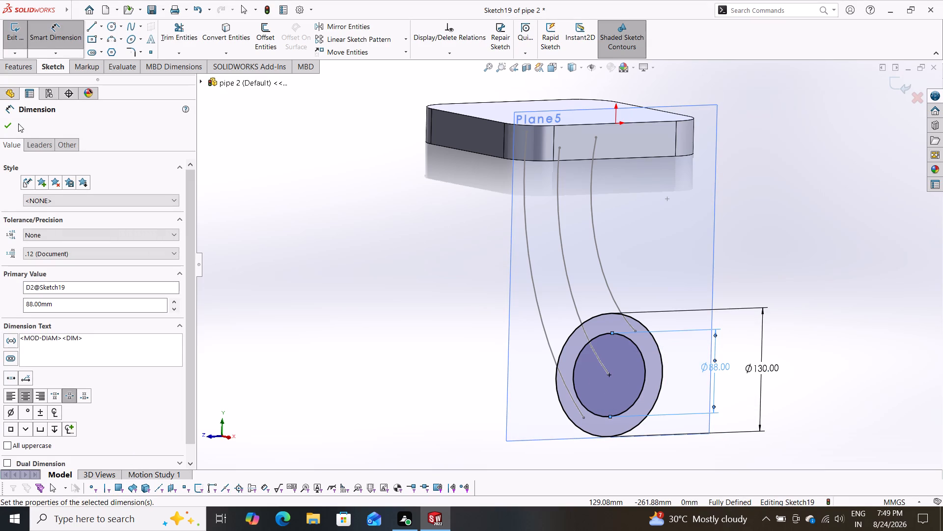
click(9, 126)
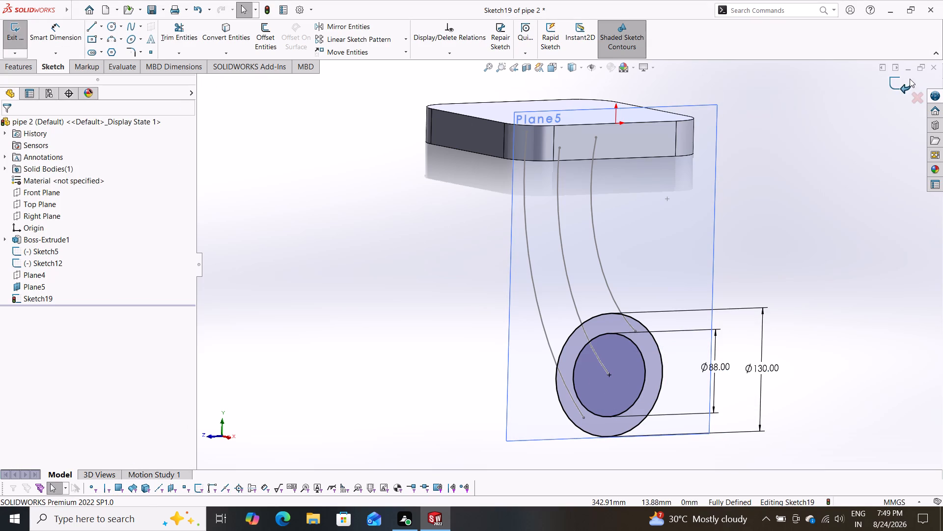
click(897, 85)
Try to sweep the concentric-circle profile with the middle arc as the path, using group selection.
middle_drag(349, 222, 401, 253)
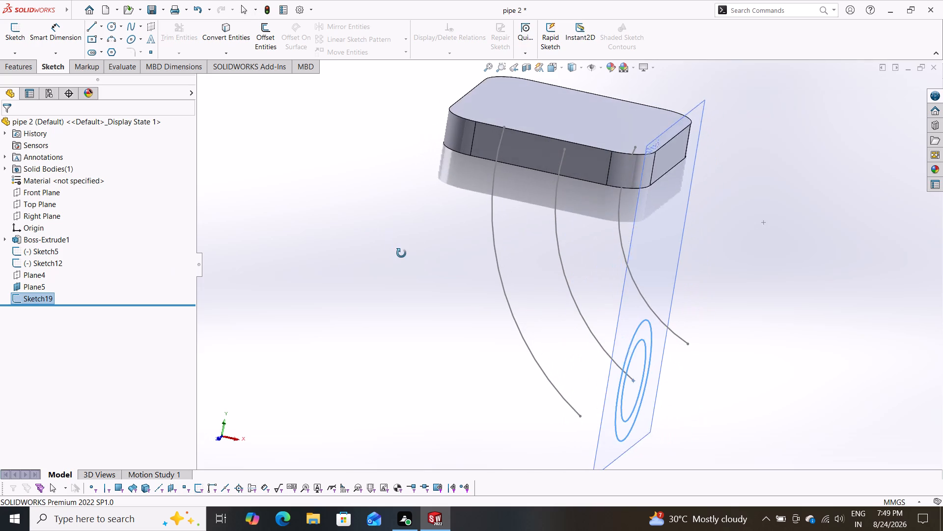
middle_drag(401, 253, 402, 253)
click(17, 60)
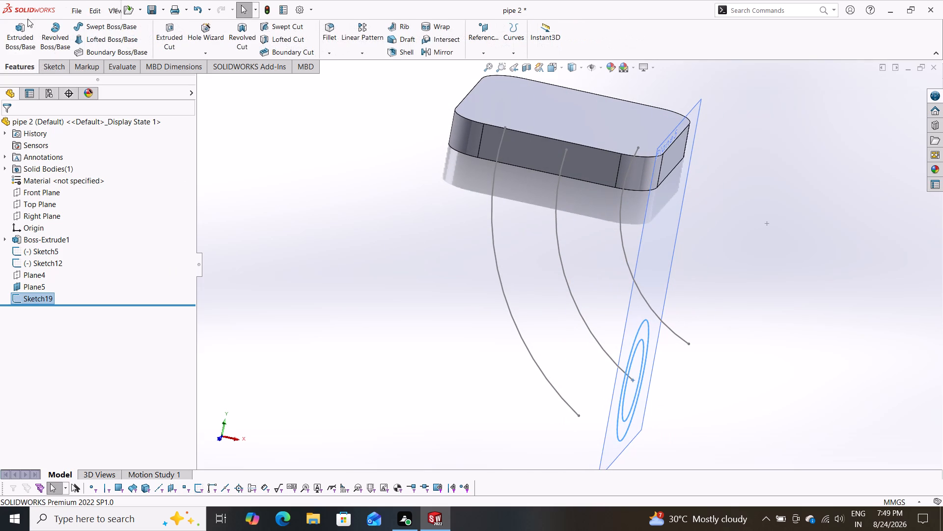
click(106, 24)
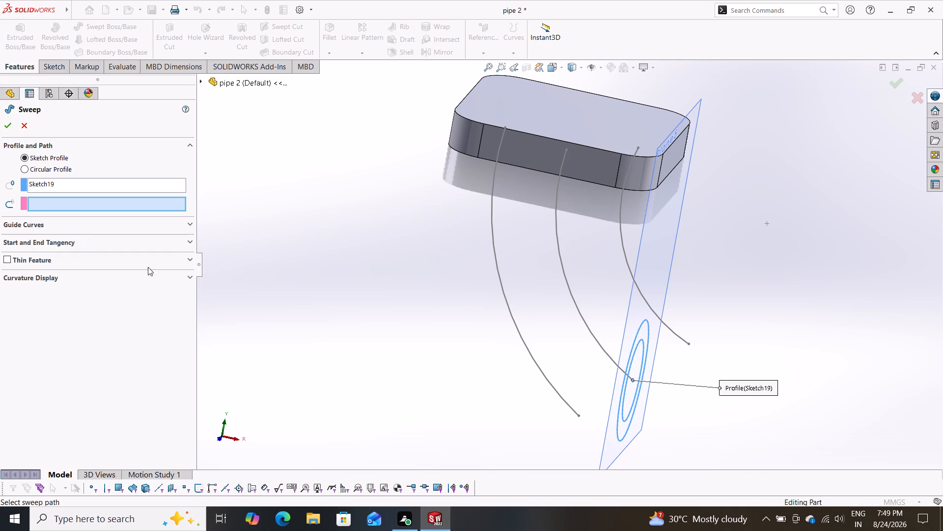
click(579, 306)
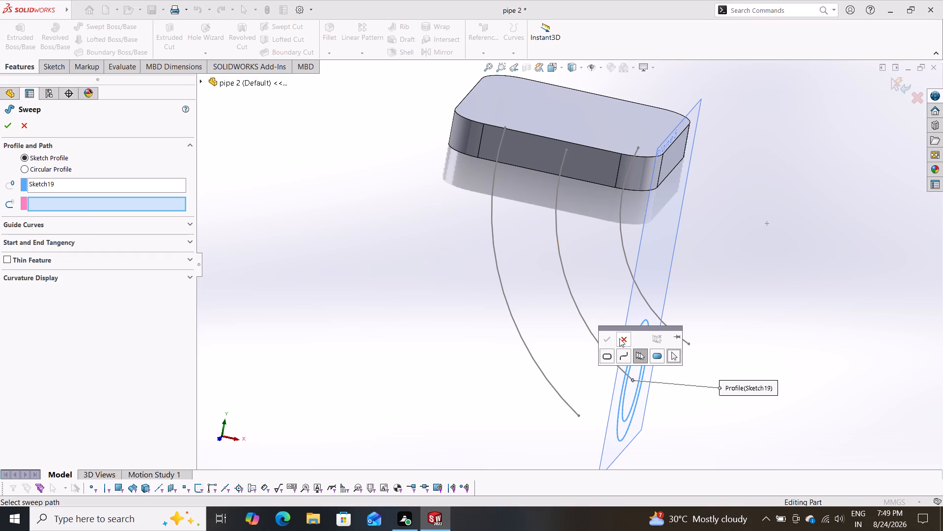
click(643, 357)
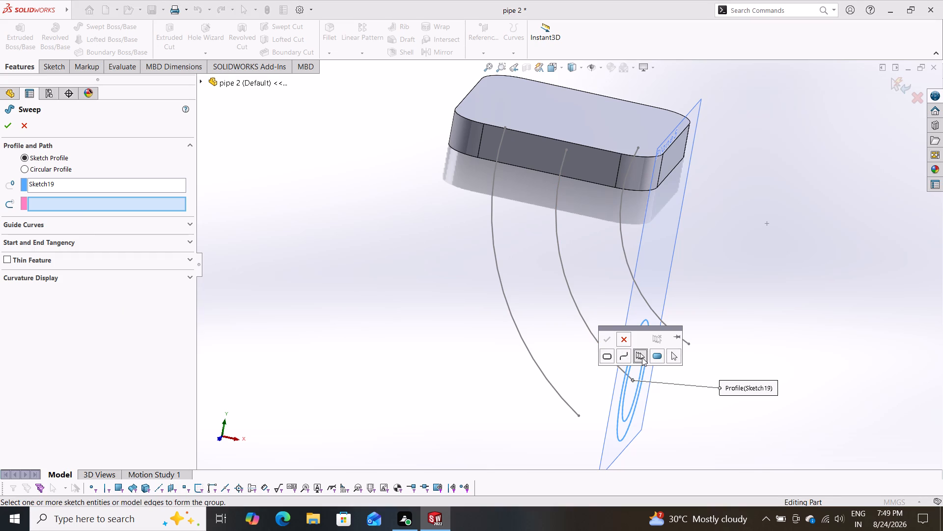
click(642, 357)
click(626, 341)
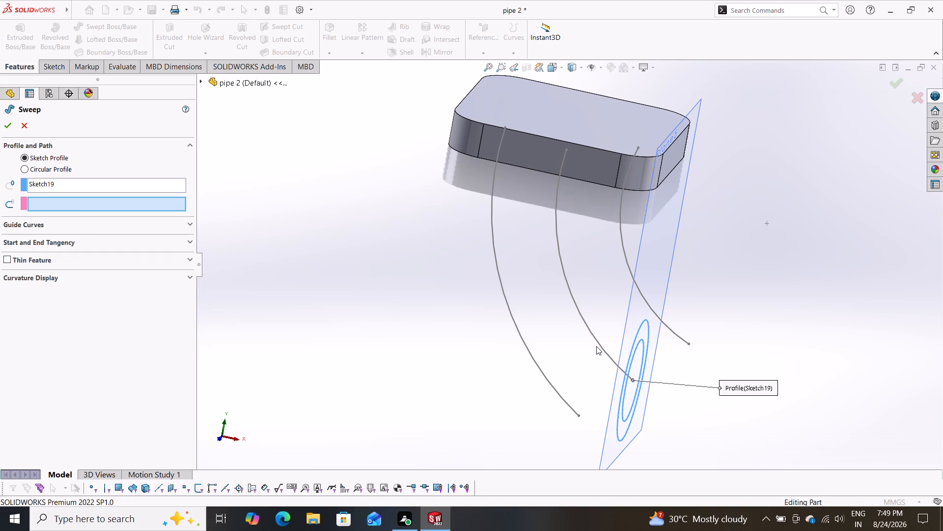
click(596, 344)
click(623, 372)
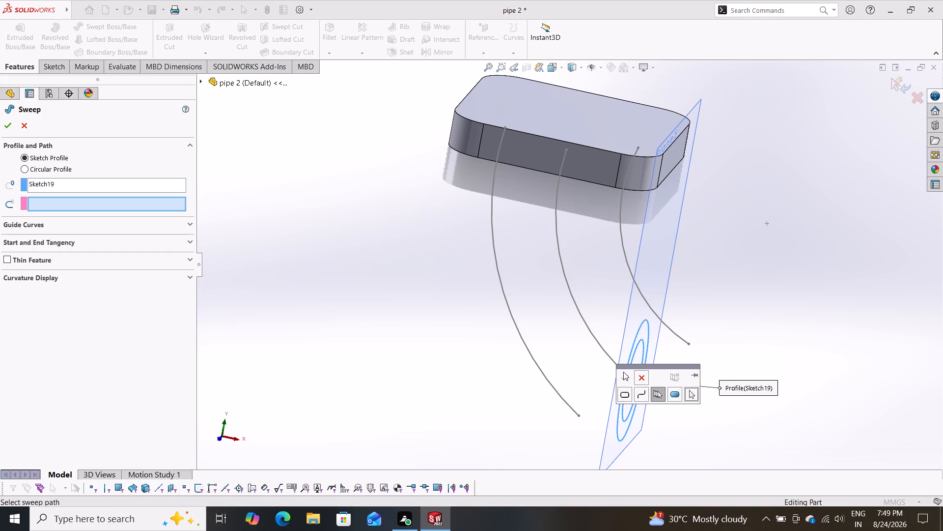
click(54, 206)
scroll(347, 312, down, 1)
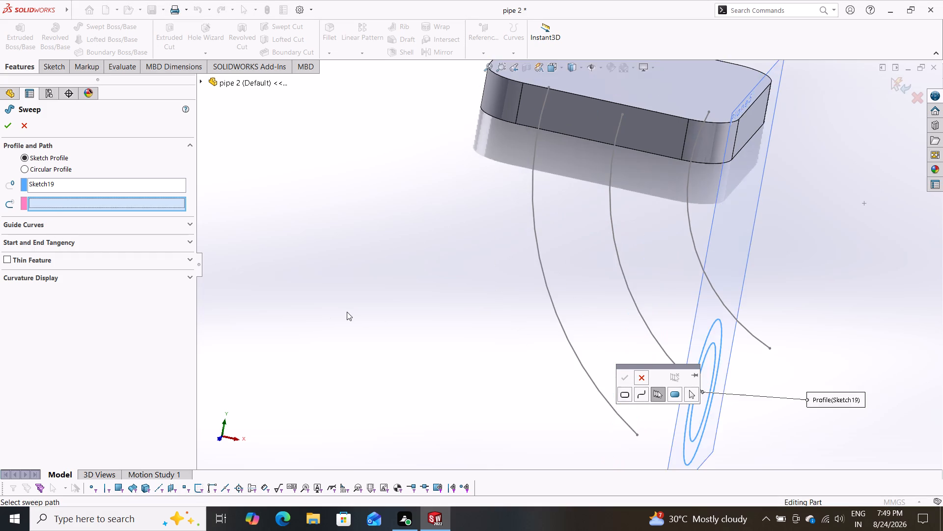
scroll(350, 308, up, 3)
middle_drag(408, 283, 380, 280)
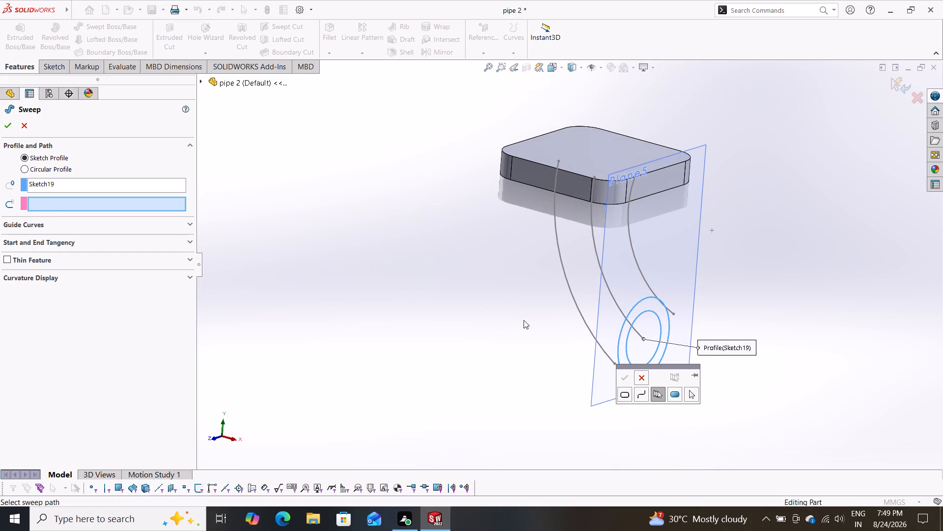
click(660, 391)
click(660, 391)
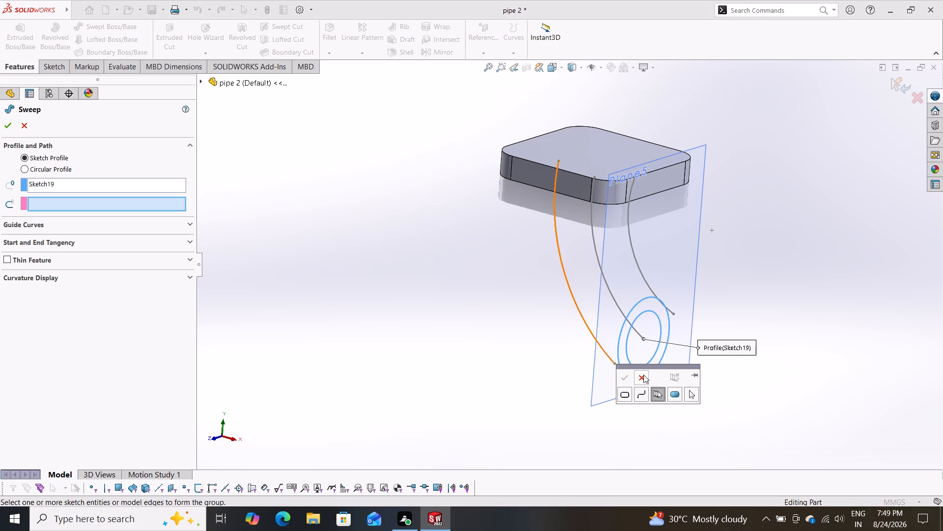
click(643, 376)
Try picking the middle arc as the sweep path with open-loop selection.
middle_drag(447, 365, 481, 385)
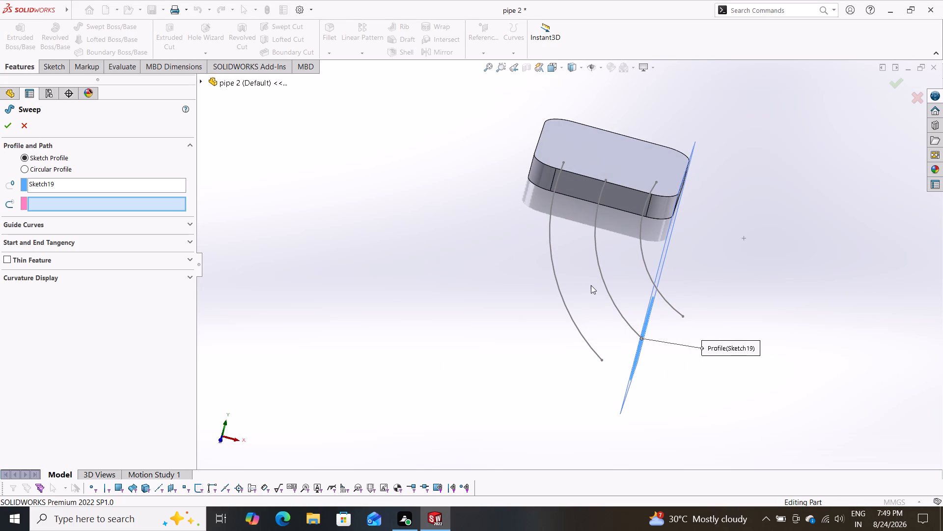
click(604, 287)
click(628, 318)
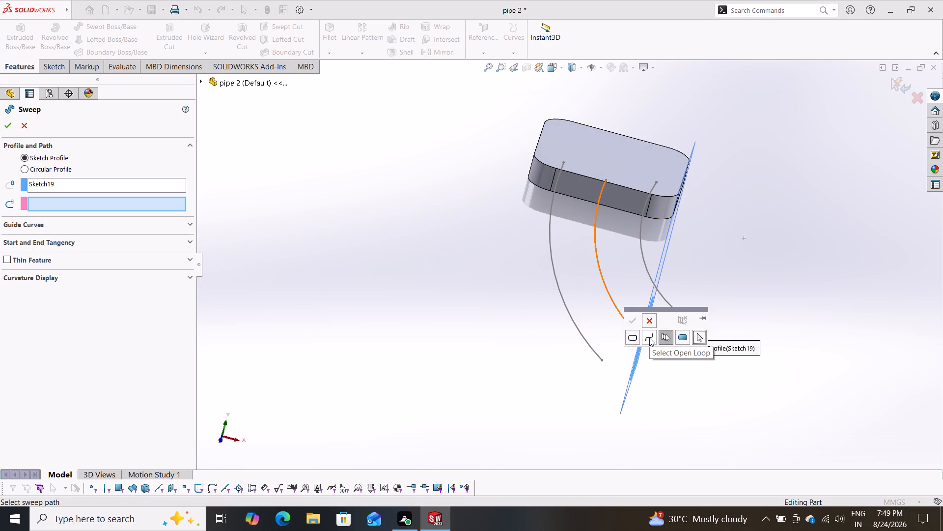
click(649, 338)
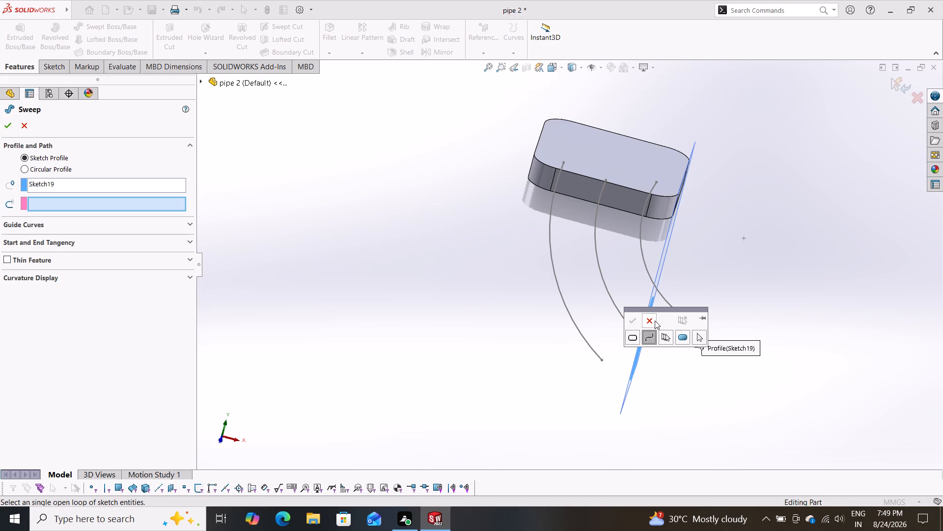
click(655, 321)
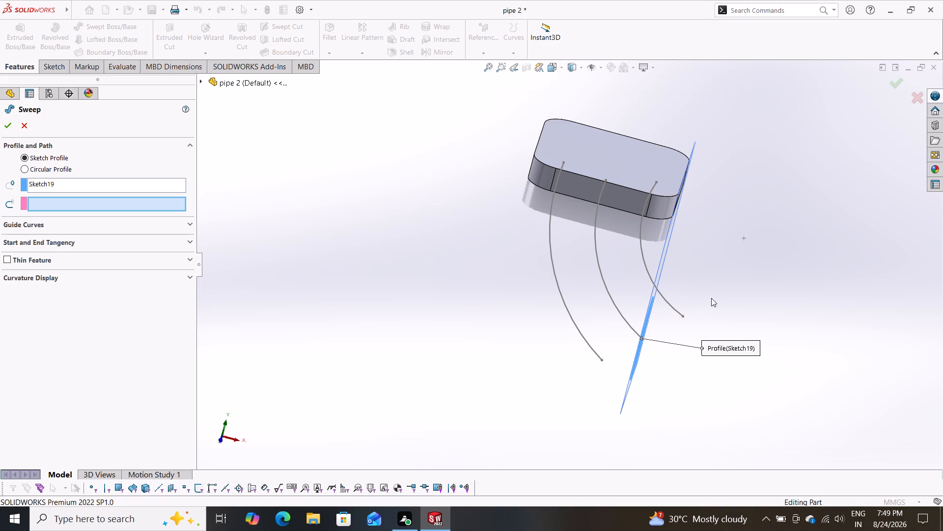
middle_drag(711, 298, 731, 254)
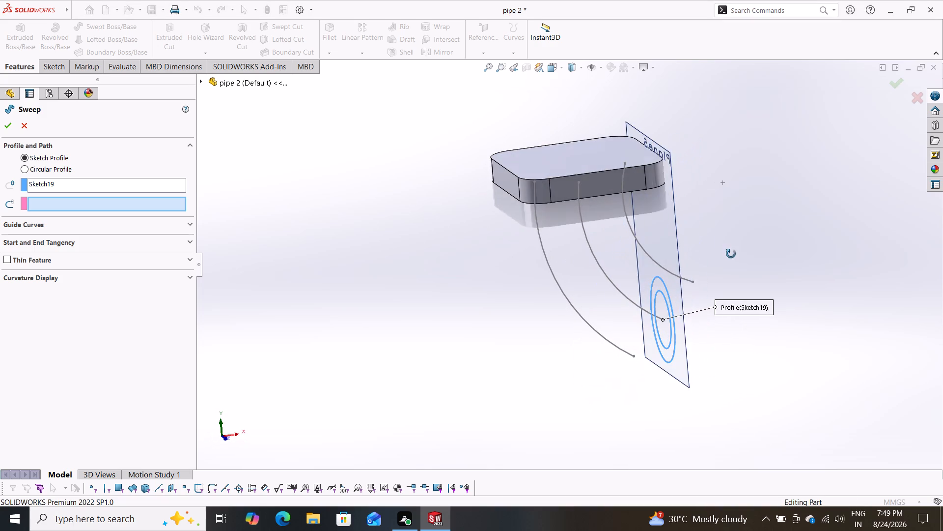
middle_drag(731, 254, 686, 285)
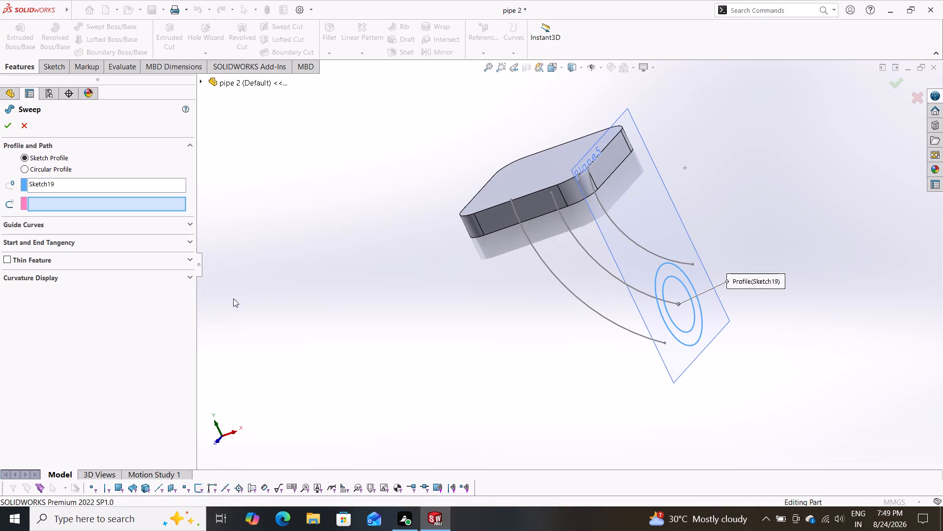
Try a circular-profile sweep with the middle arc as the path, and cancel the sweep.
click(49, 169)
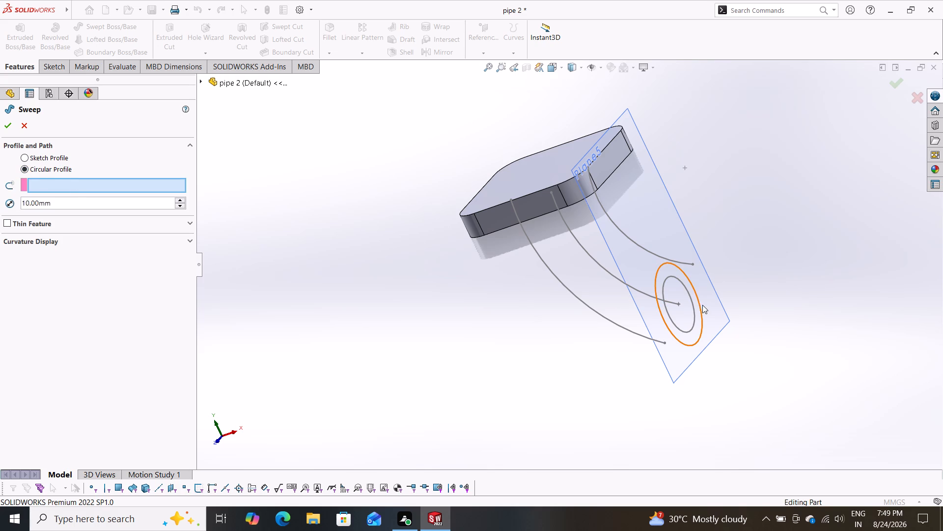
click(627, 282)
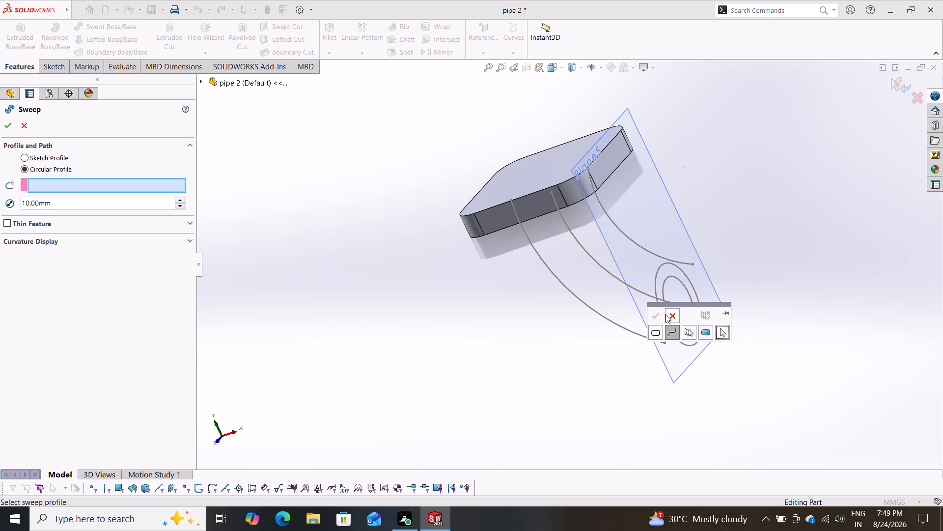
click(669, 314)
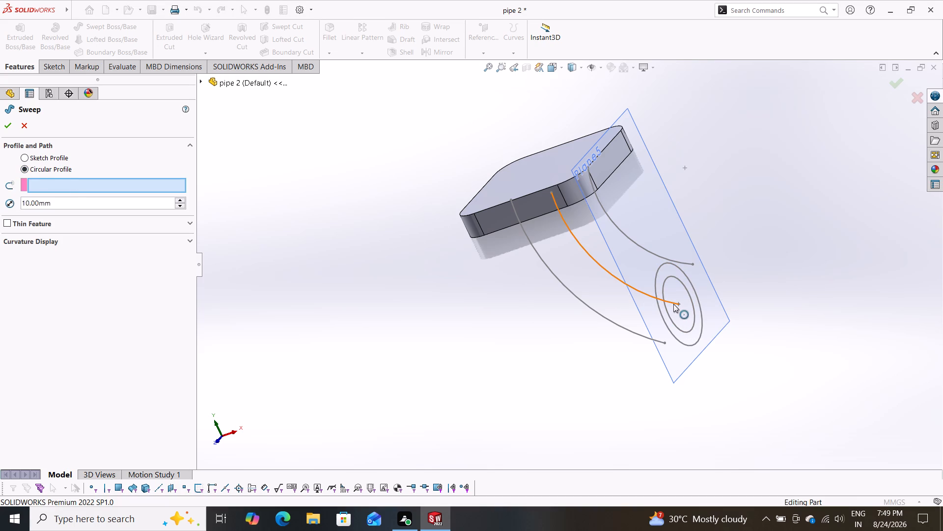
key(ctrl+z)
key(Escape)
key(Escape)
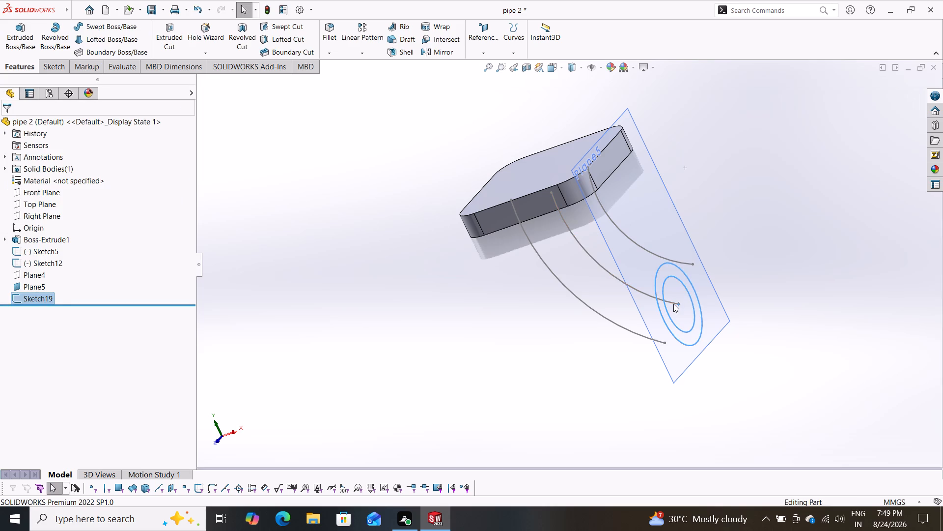
Undo the 88 mm and 130 mm diameter edits and the inner circle's dimension, and exit the profile sketch.
key(ctrl+z)
key(ctrl+z)
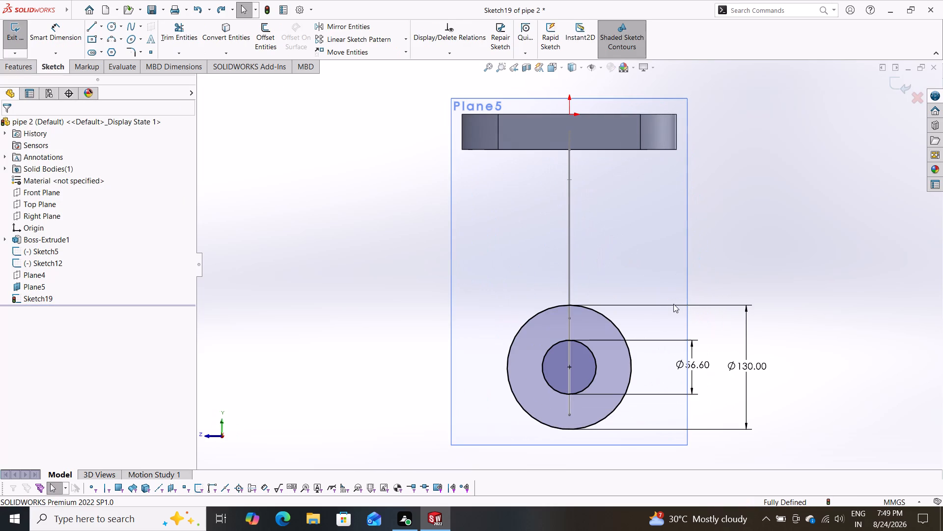
key(ctrl+z)
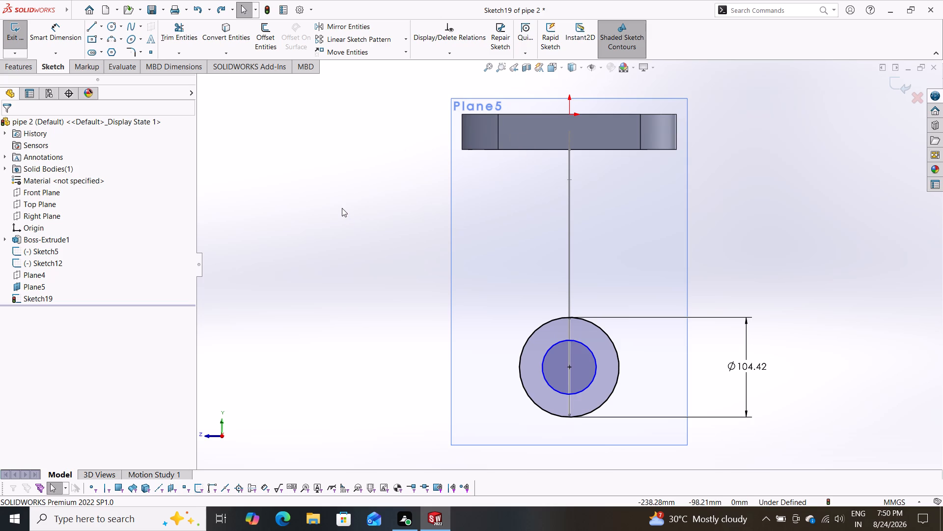
key(ctrl+z)
scroll(353, 235, down, 2)
scroll(372, 236, up, 4)
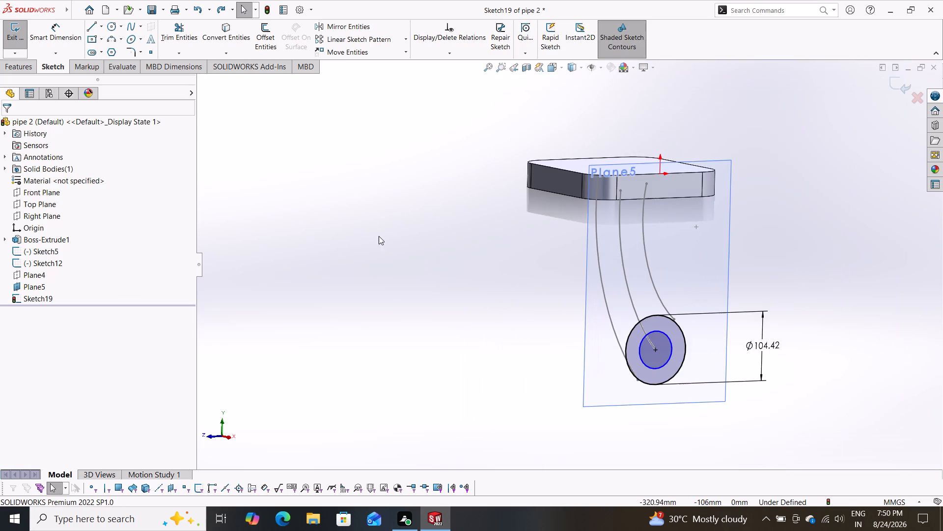
middle_drag(433, 236, 520, 257)
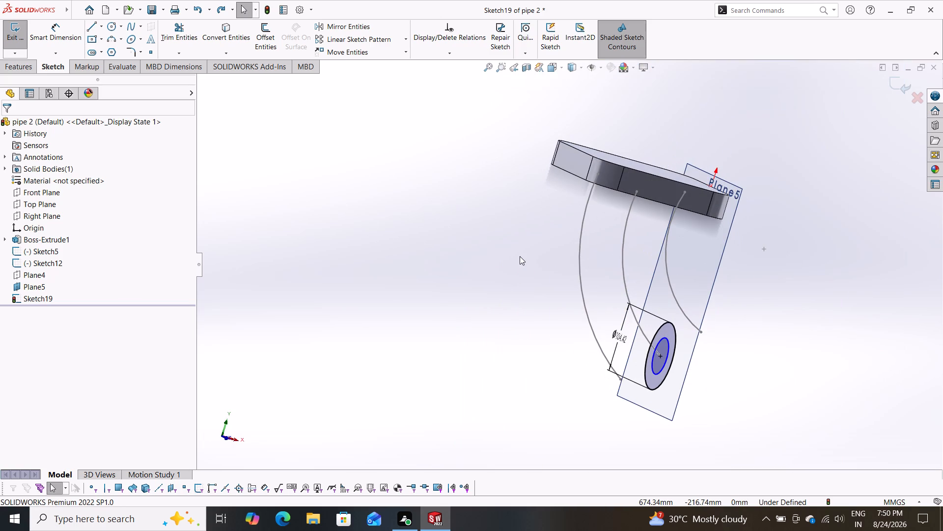
click(32, 277)
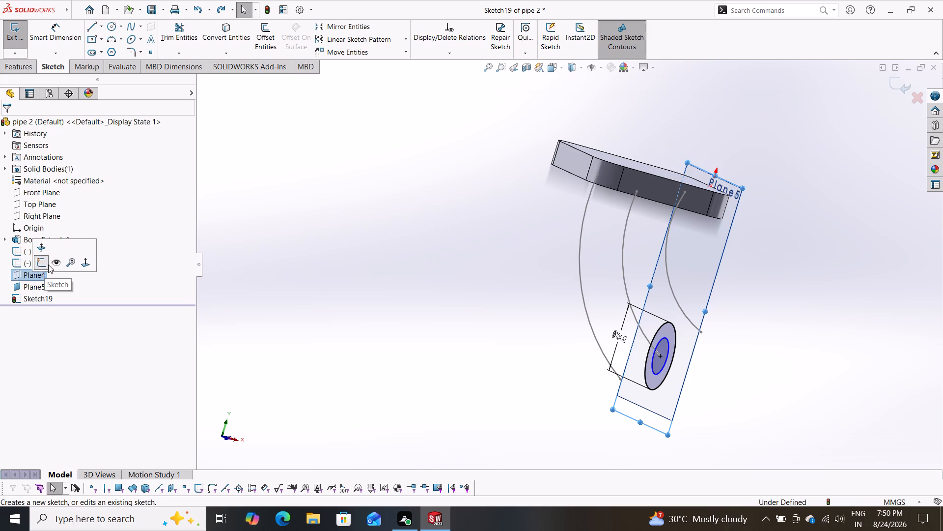
click(41, 264)
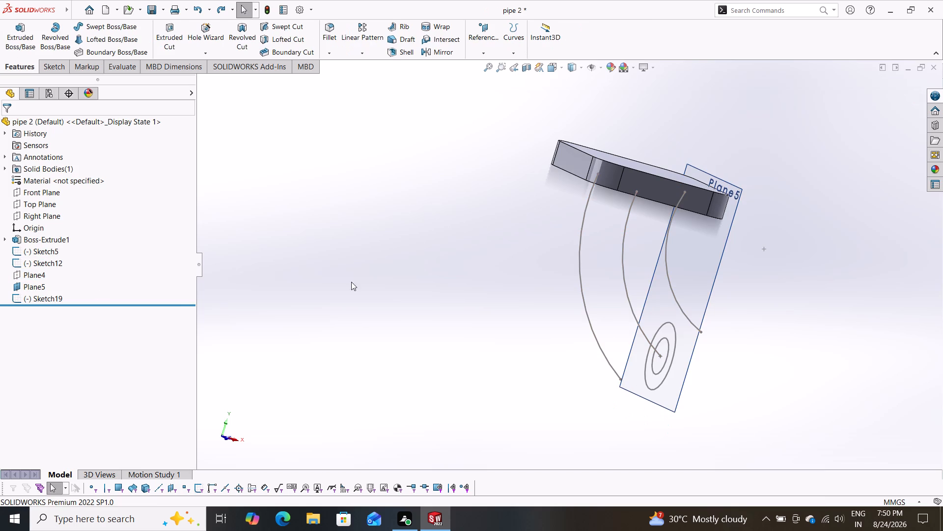
key(Escape)
On the plate's underside, sketch a circle centred on the origin with a radius of about 78 mm.
middle_drag(517, 310, 479, 292)
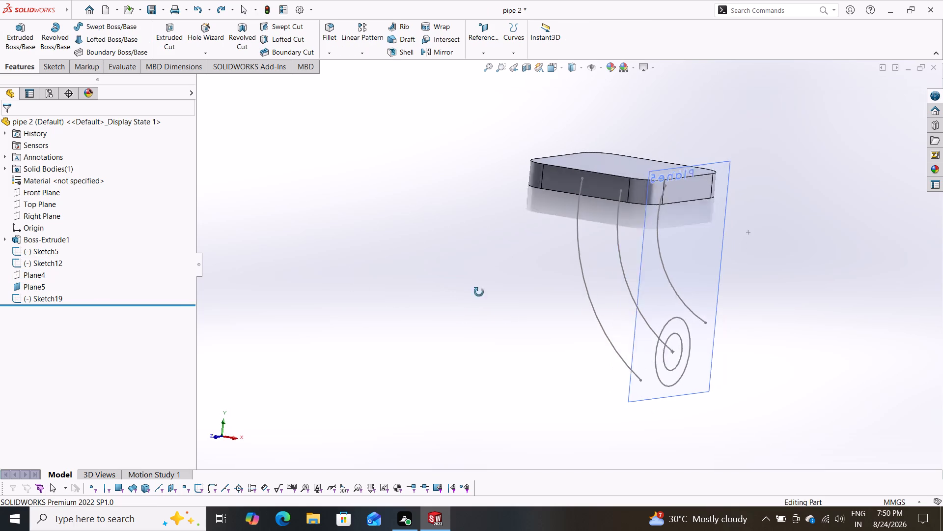
middle_drag(479, 292, 519, 145)
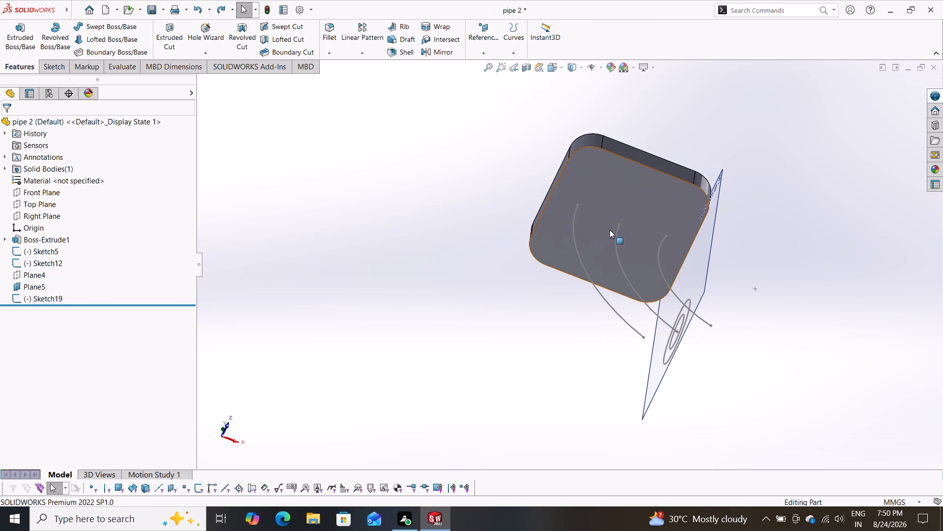
click(600, 205)
click(642, 174)
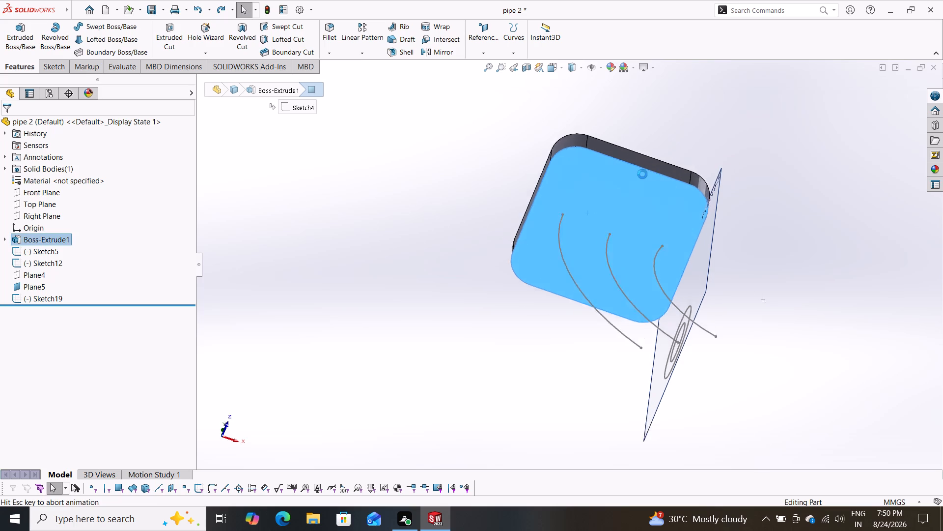
key(Escape)
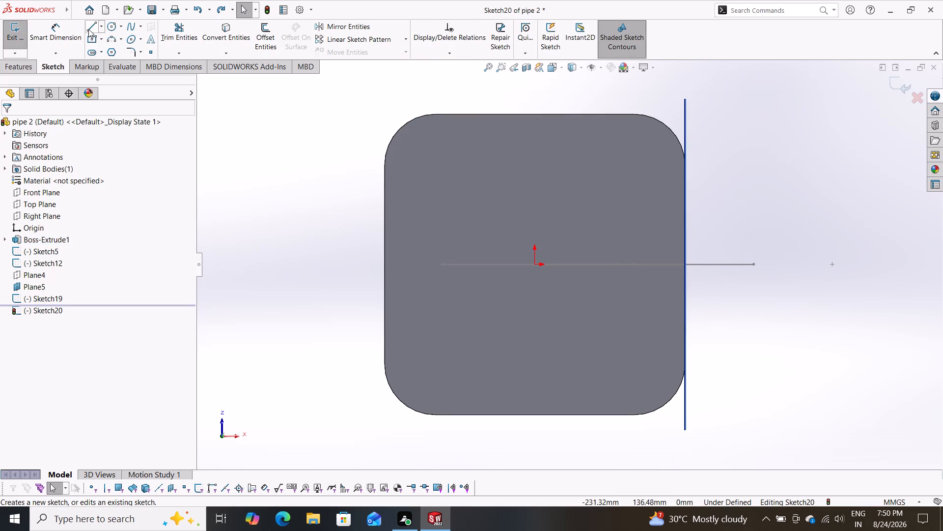
click(107, 25)
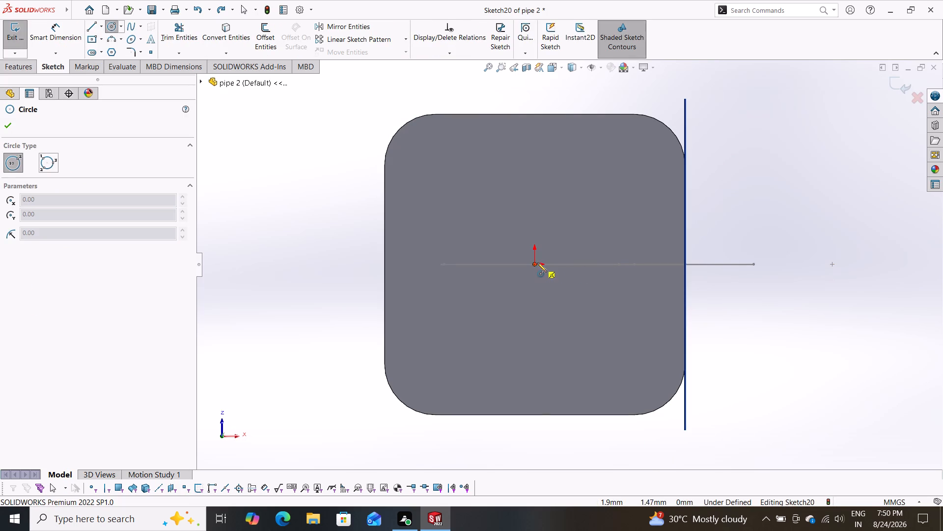
drag(536, 262, 539, 270)
click(571, 362)
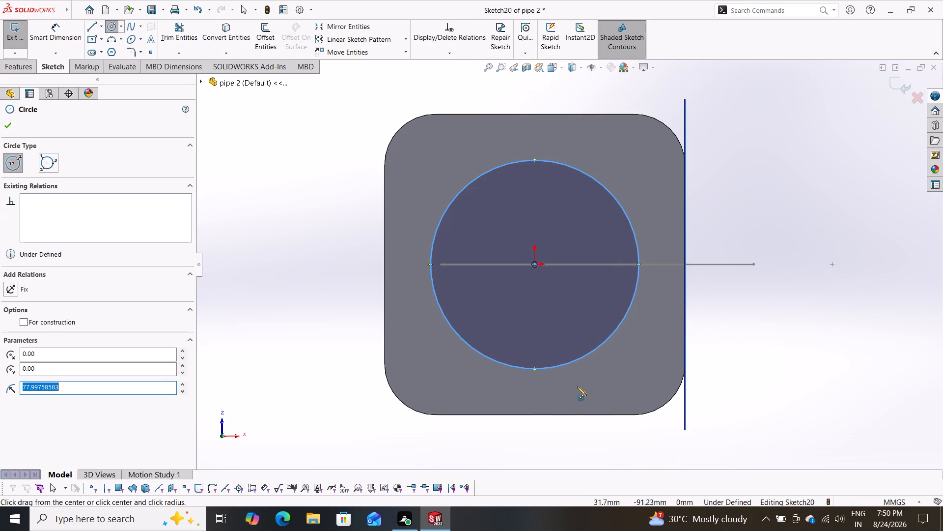
click(535, 266)
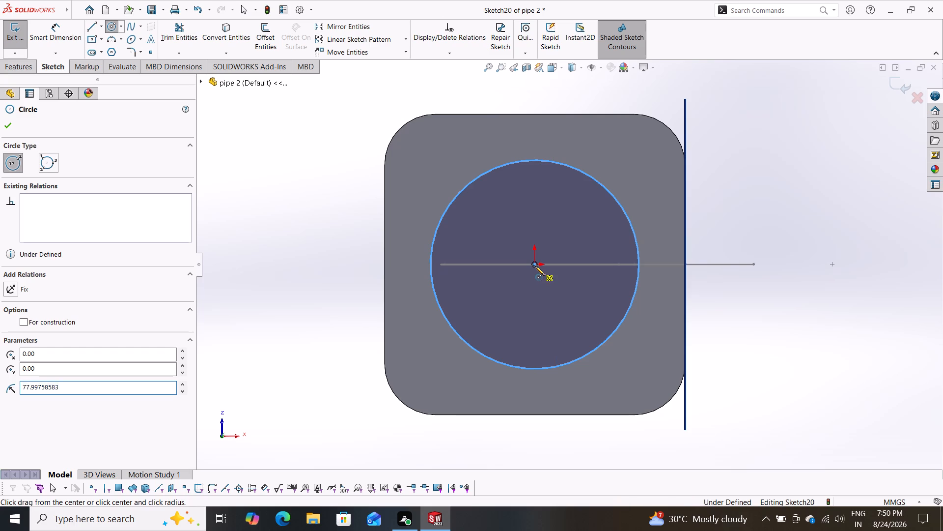
key(Escape)
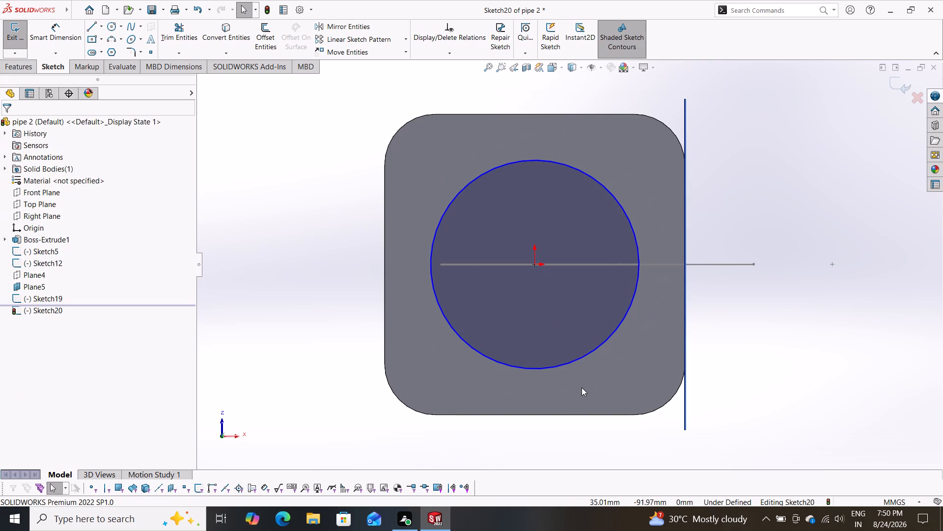
middle_drag(823, 173, 830, 370)
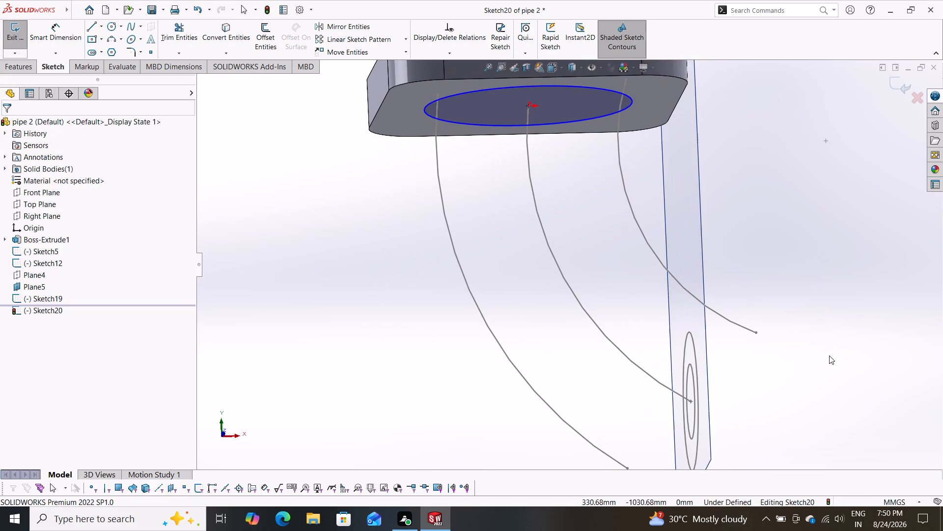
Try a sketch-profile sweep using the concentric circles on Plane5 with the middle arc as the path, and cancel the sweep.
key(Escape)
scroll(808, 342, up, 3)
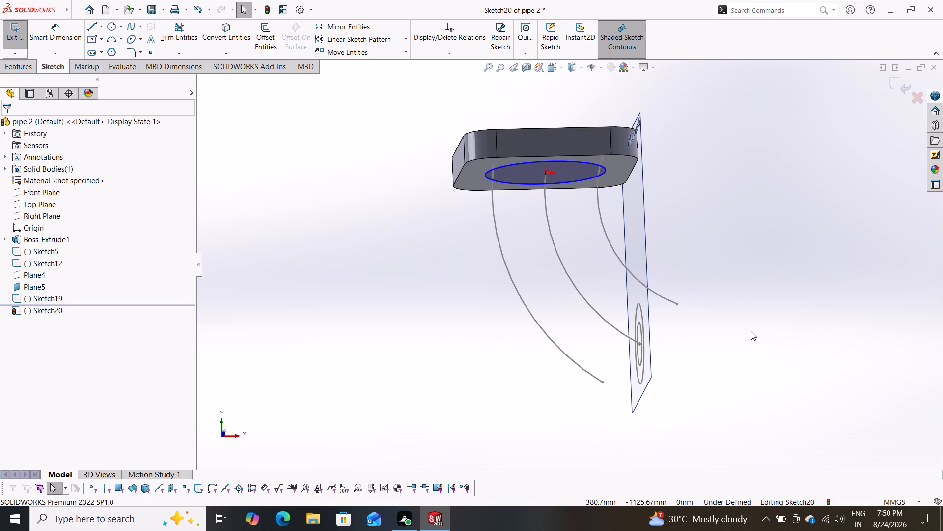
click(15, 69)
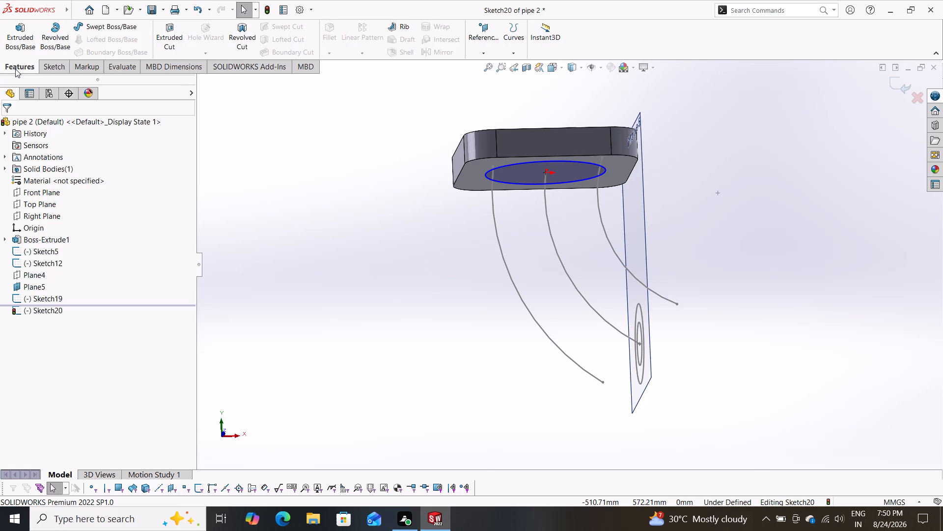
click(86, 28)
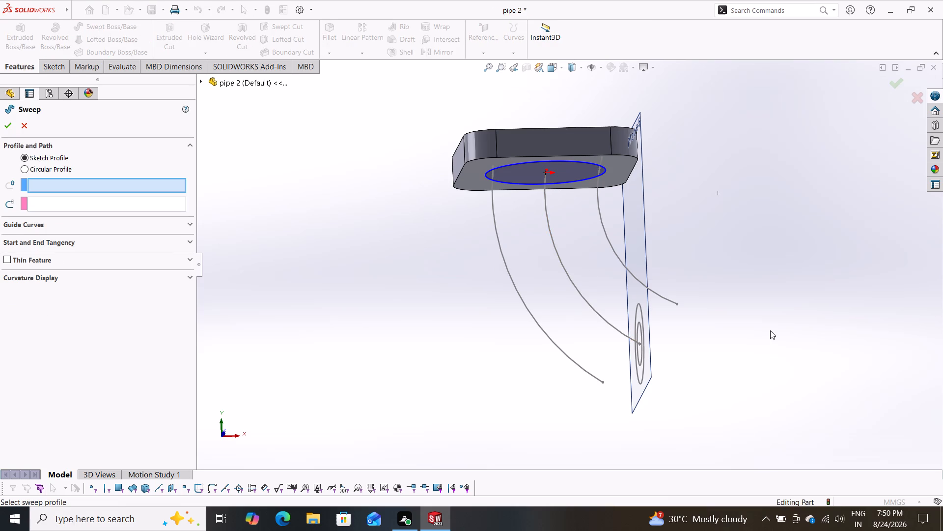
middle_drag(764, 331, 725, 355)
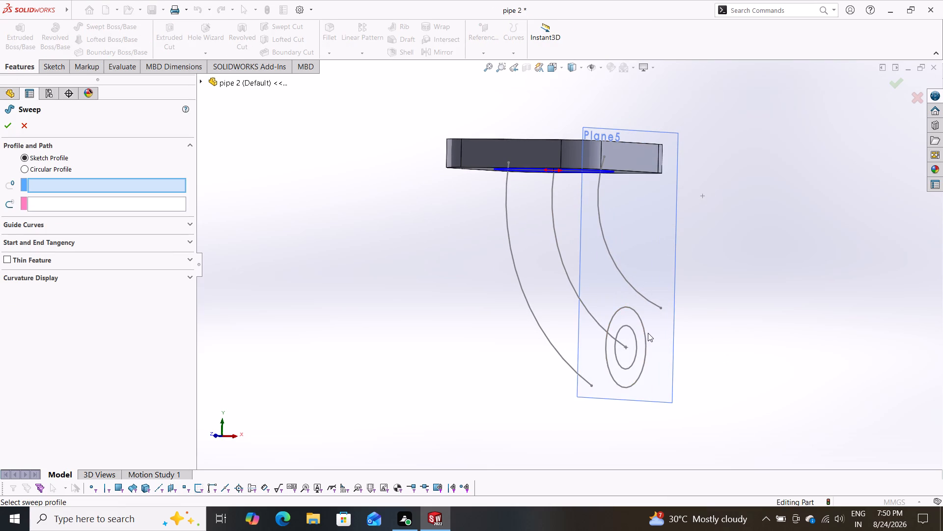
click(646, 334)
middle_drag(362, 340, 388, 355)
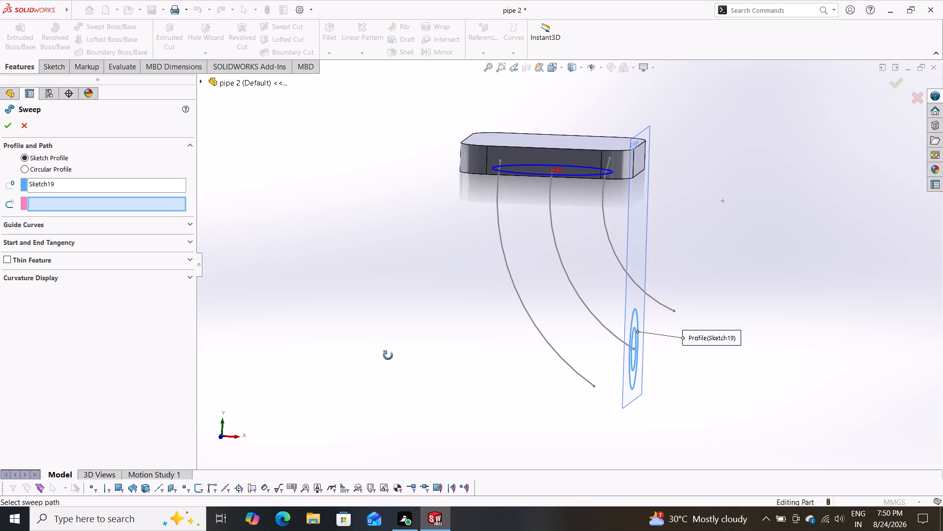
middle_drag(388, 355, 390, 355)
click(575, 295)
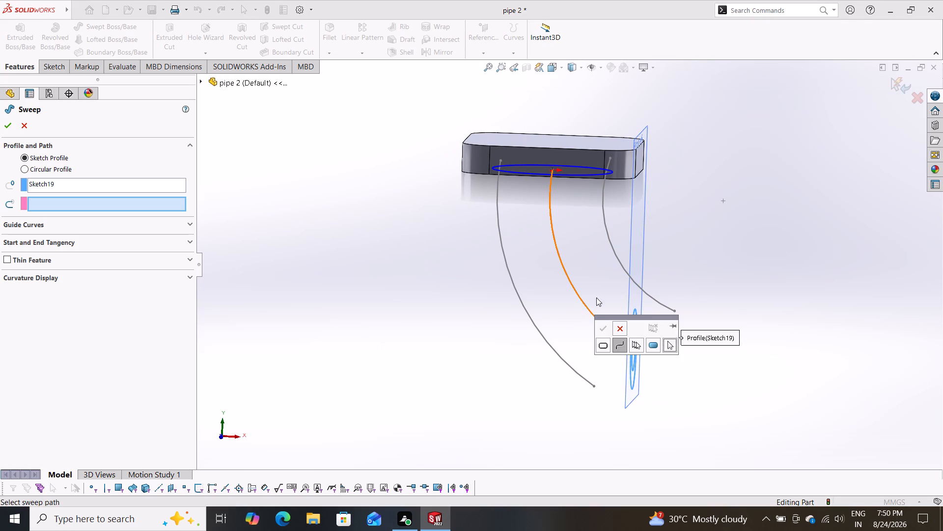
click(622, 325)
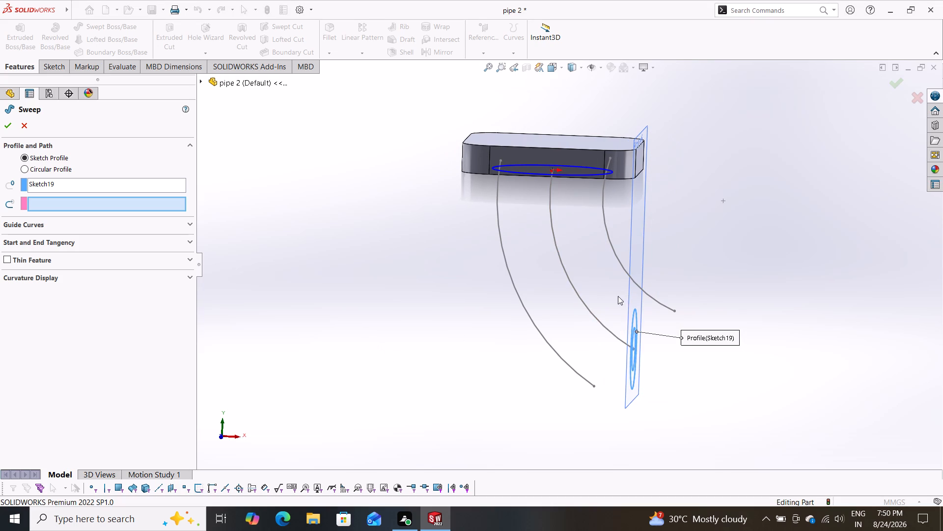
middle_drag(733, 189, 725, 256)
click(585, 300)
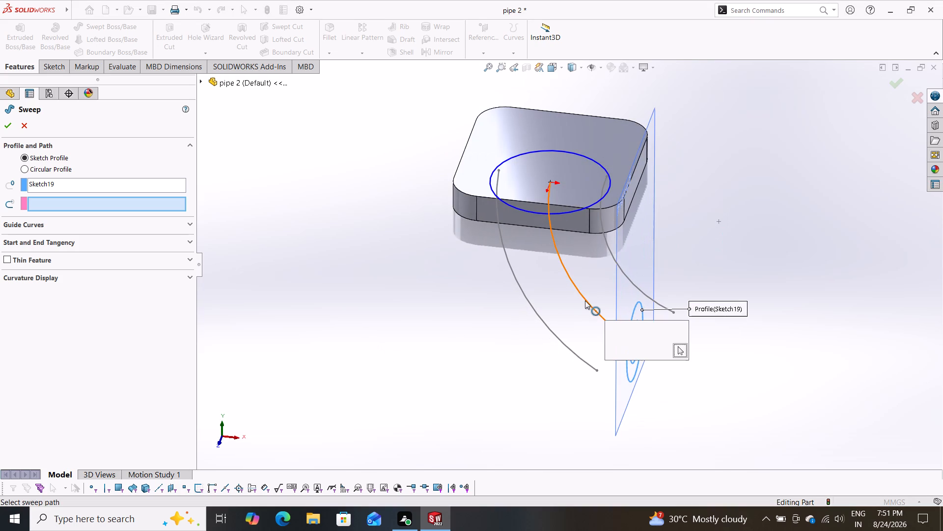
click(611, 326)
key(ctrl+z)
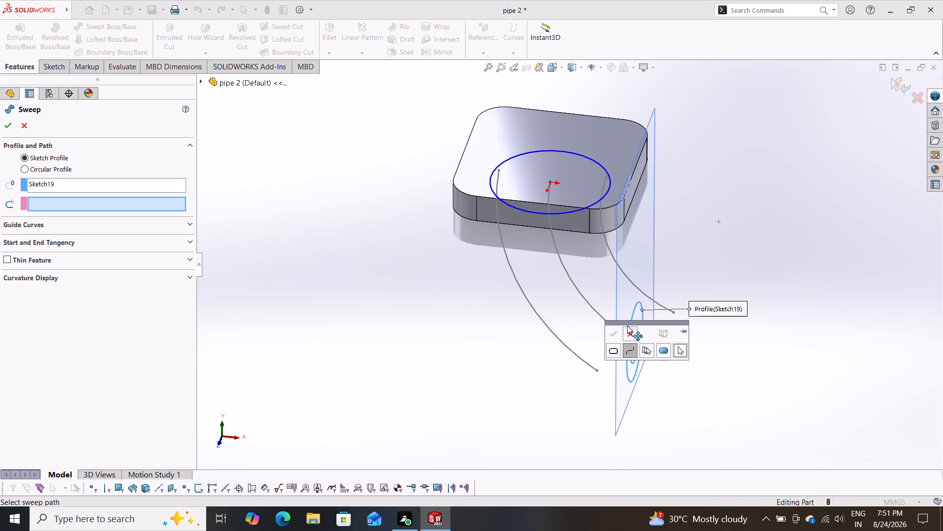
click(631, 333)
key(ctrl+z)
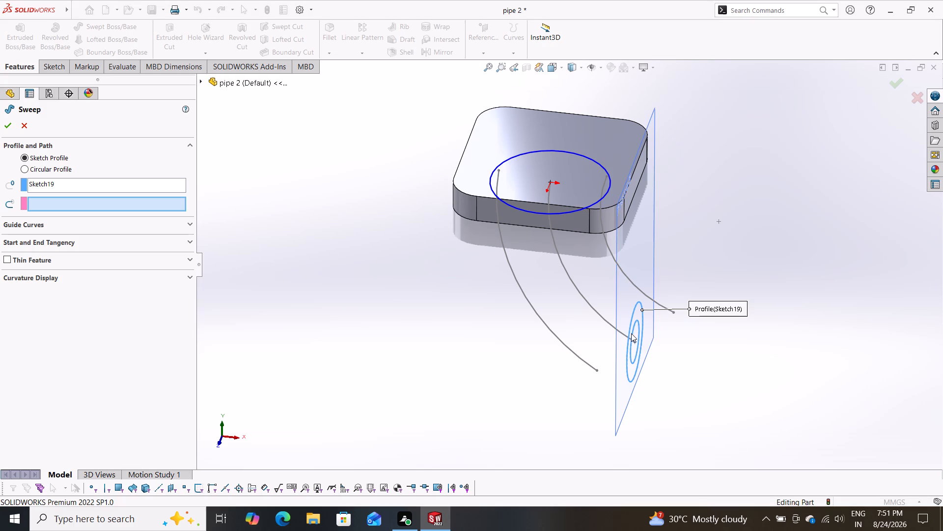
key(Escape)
Undo the underside circle, both concentric circles on Plane5 and the plane itself, back to editing the three-arc sketch.
key(ctrl+z)
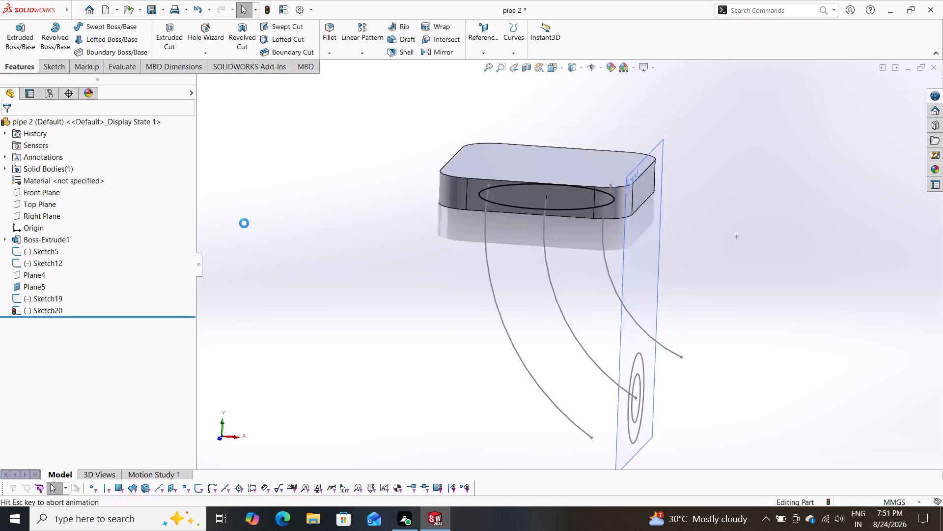
key(ctrl+z)
key(ctrl+z)
key(ctrl+z)
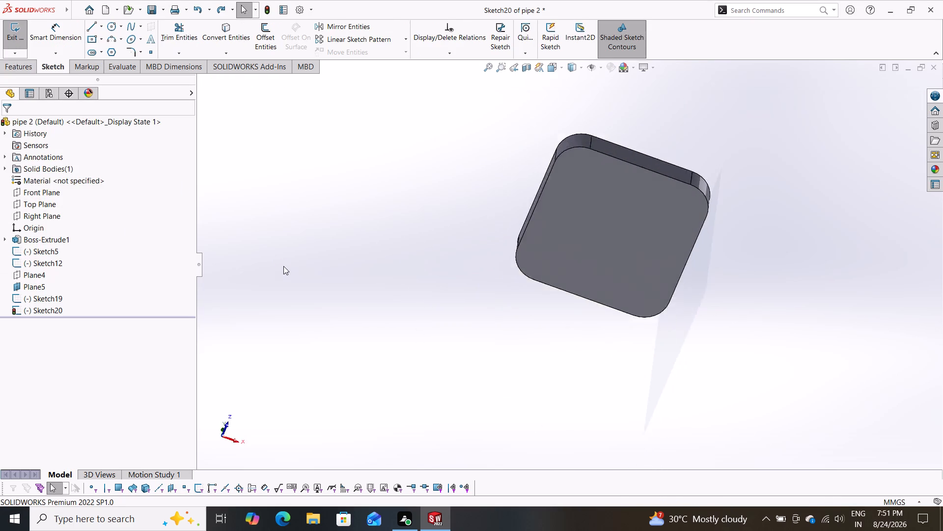
key(ctrl+z)
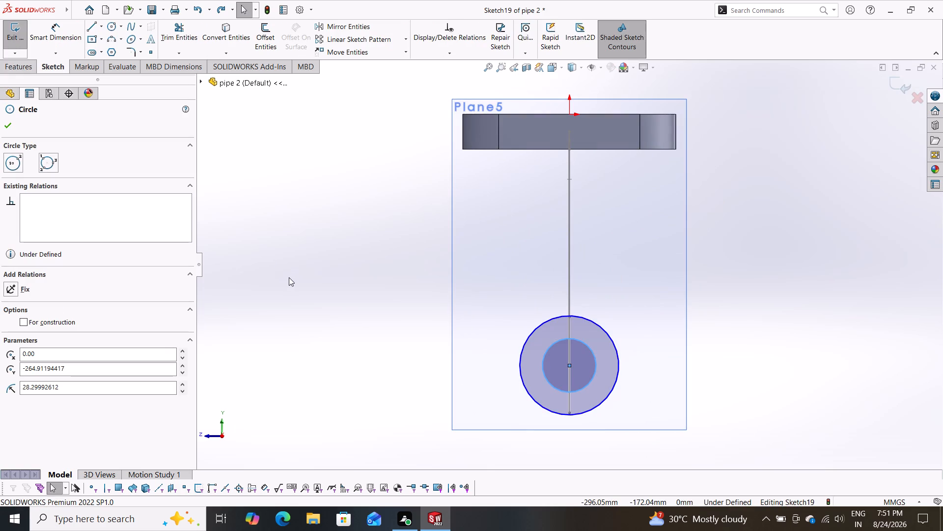
key(ctrl+z)
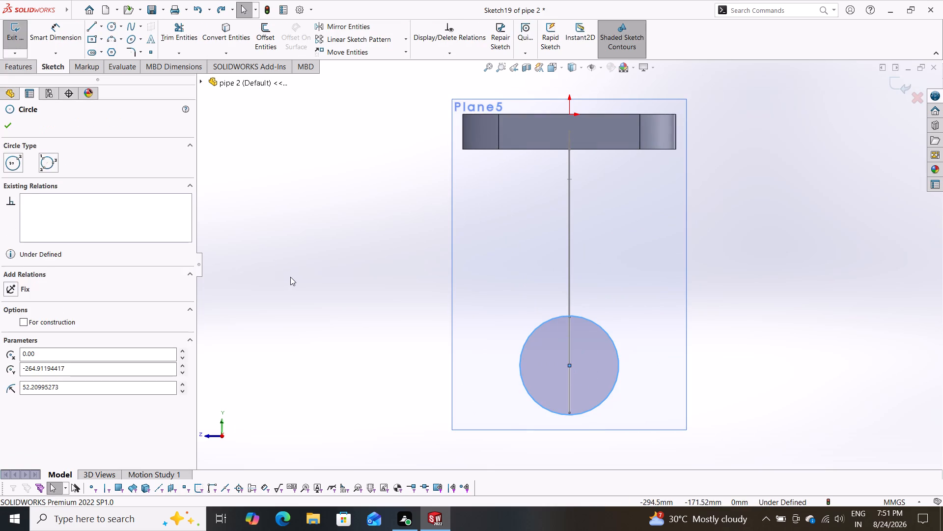
key(ctrl+z)
key(ctrl+z)
key(ctrl+z)
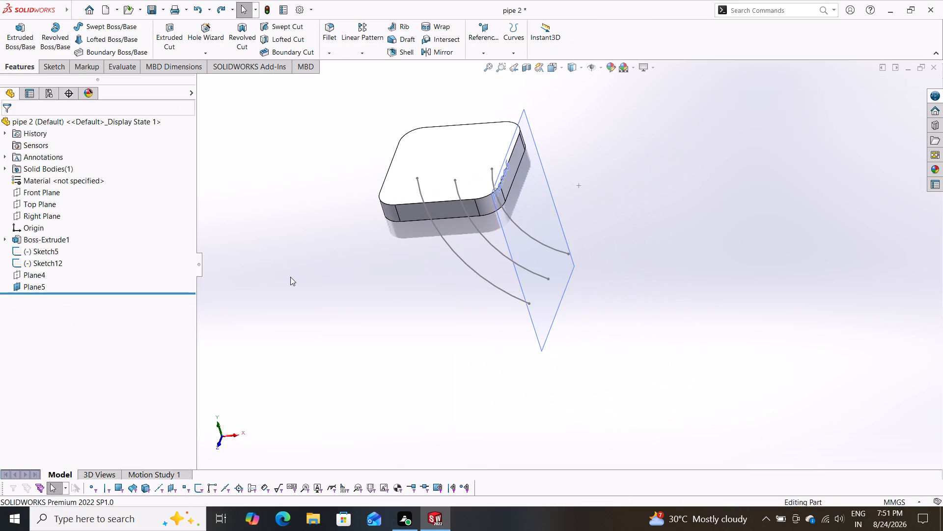
key(ctrl+z)
key(ctrl+z)
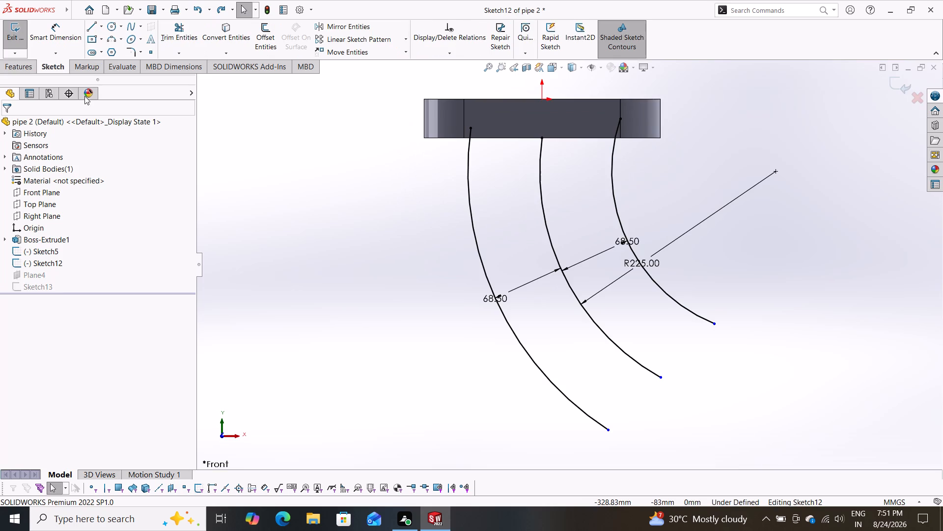
Sketch a line about 174 mm long from the middle arc's lower end, rising at 45° through the inner arc's lower end.
click(95, 24)
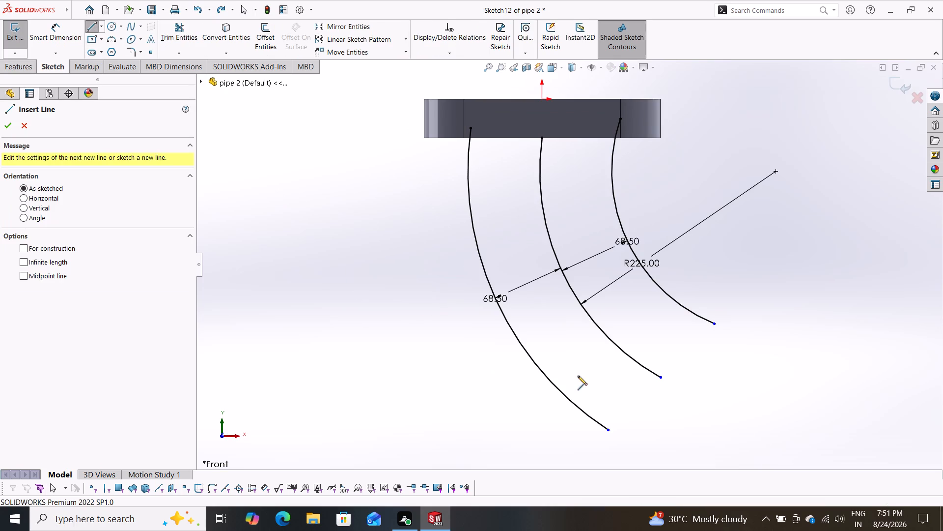
click(663, 377)
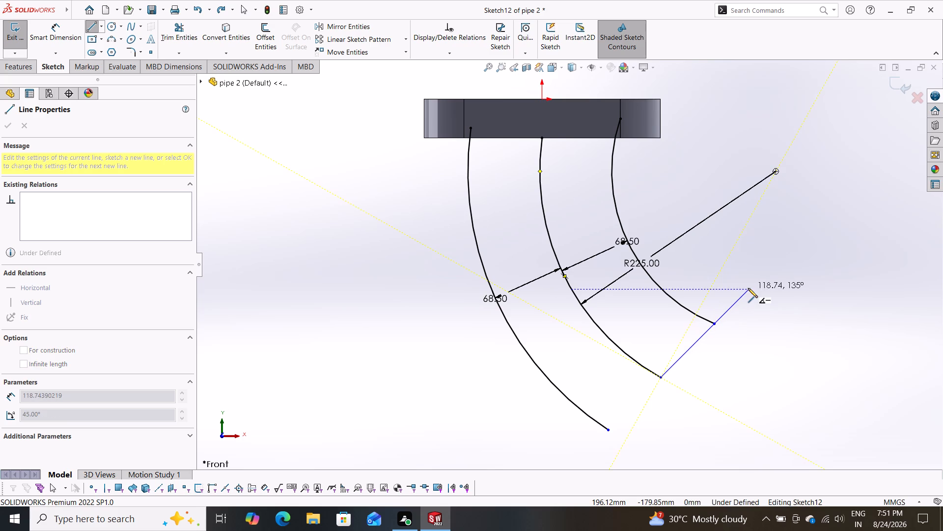
click(790, 249)
key(Escape)
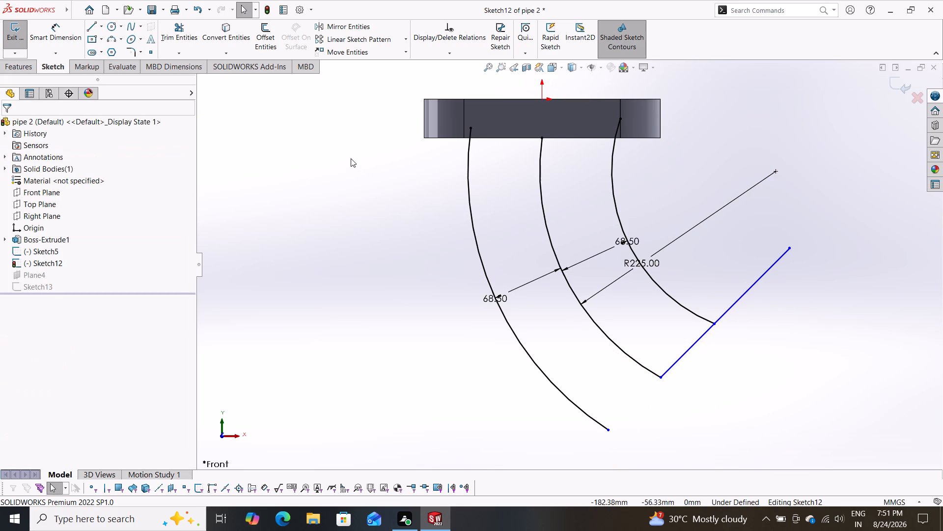
Dimension the angle between the plate's bottom edge and the slanted line, and exit the arc sketch.
click(60, 31)
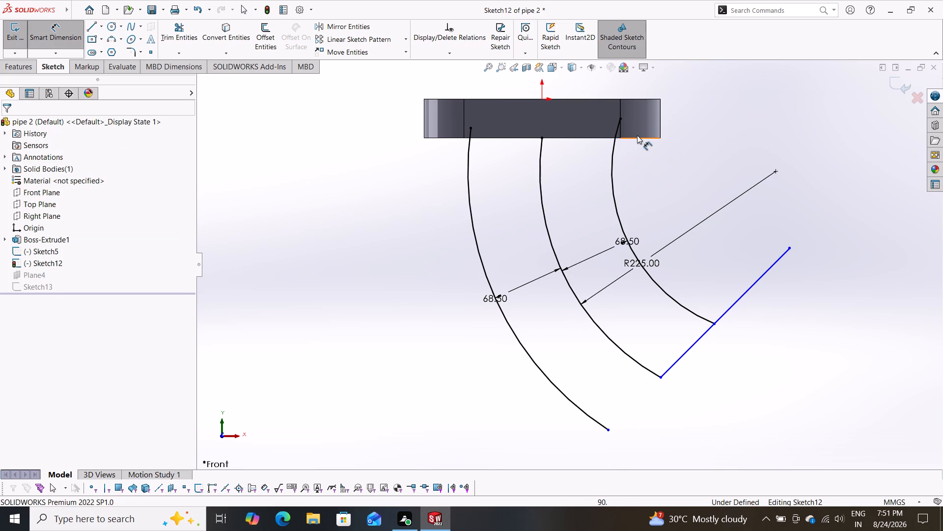
click(637, 139)
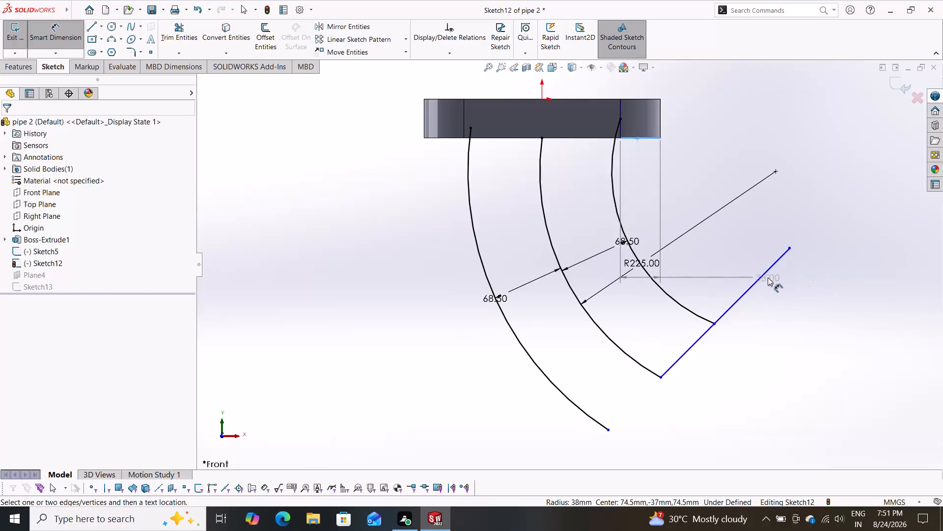
drag(760, 277, 757, 273)
click(711, 211)
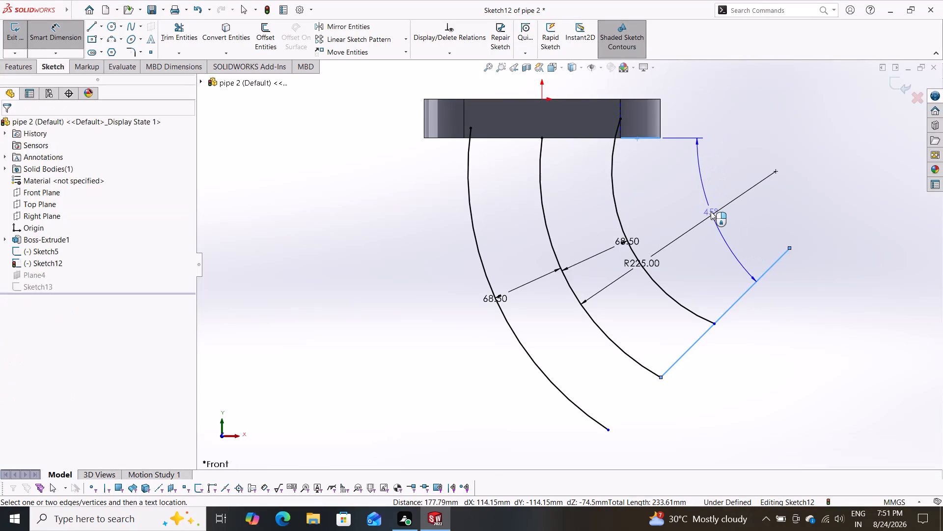
click(671, 195)
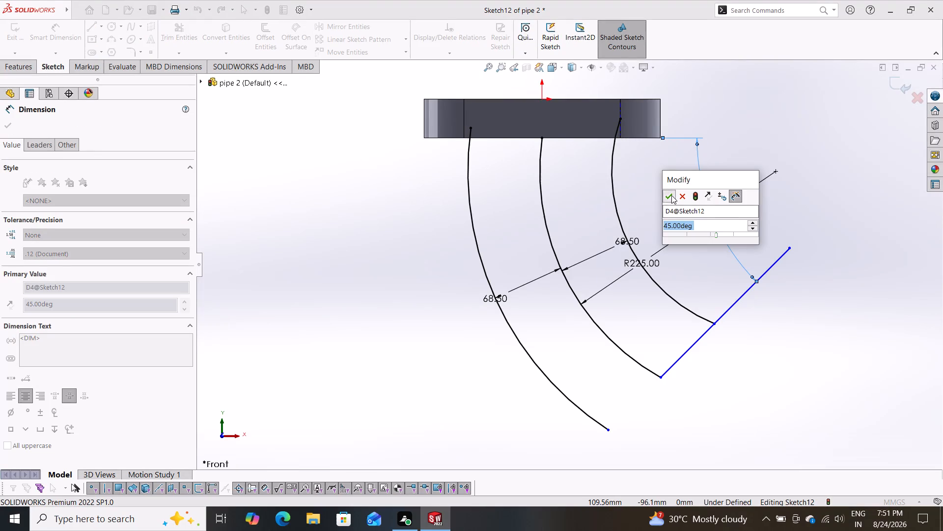
key(Escape)
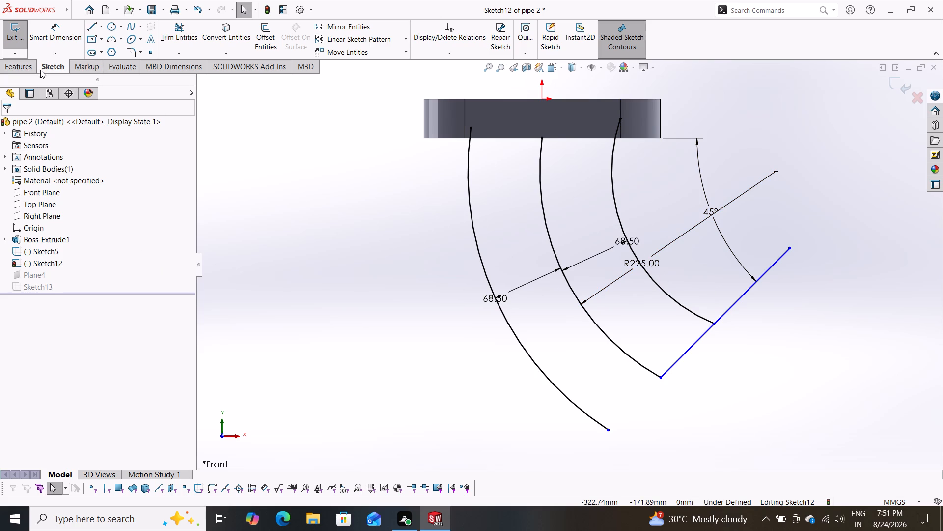
click(907, 84)
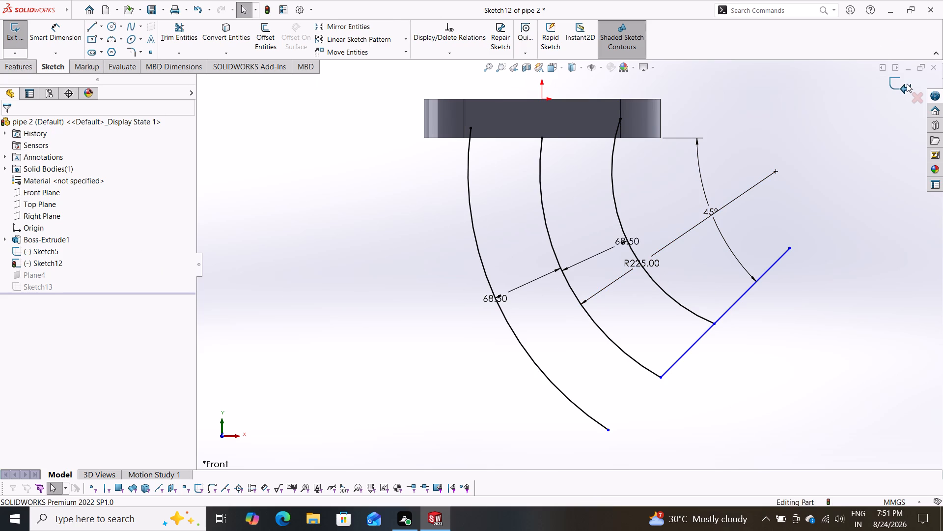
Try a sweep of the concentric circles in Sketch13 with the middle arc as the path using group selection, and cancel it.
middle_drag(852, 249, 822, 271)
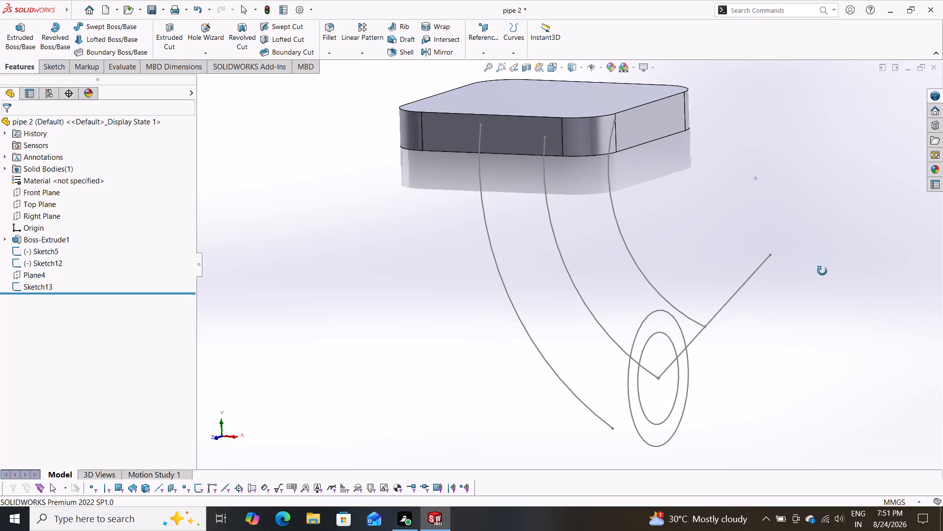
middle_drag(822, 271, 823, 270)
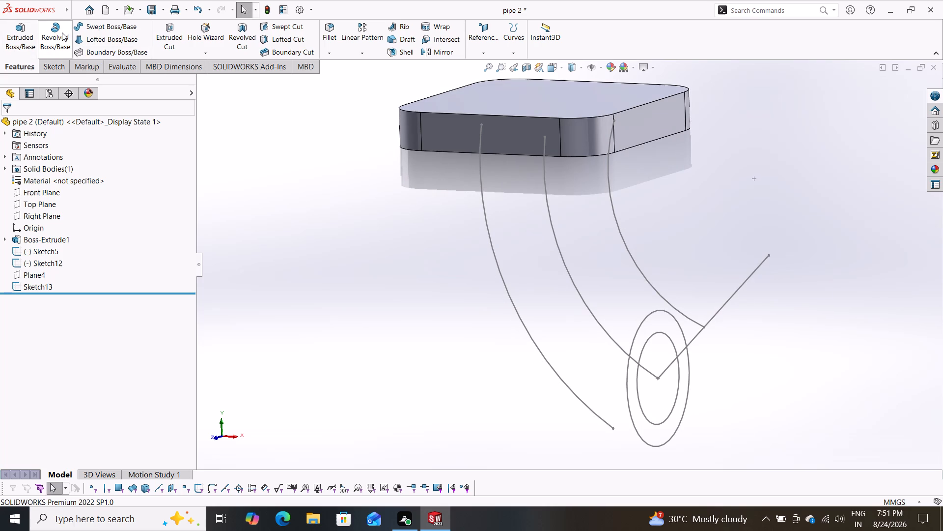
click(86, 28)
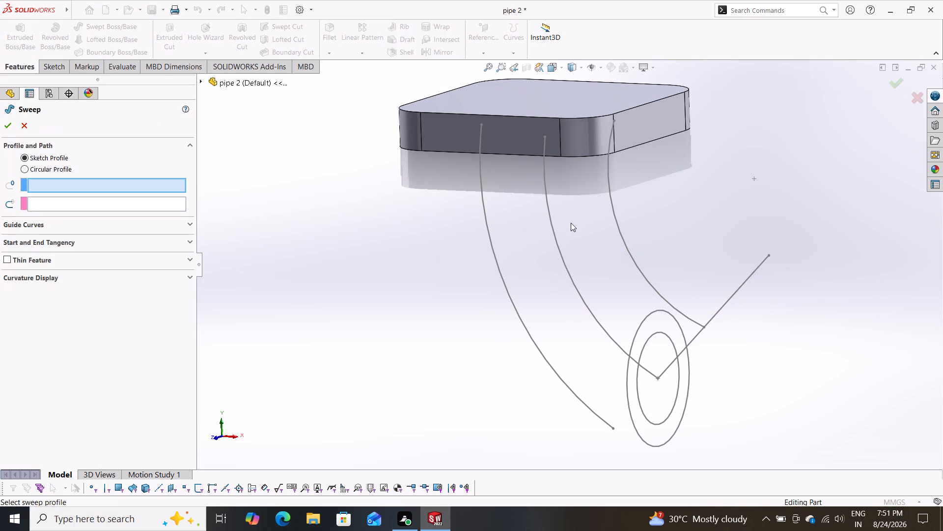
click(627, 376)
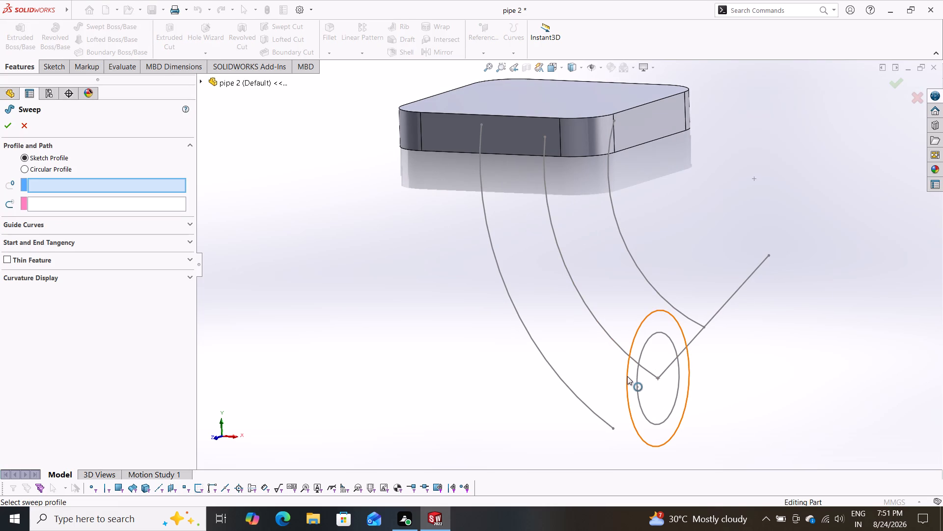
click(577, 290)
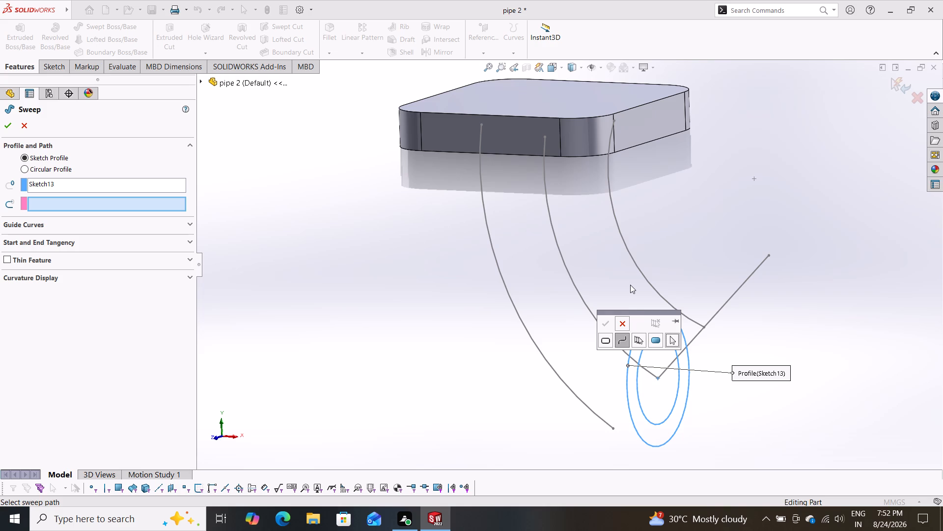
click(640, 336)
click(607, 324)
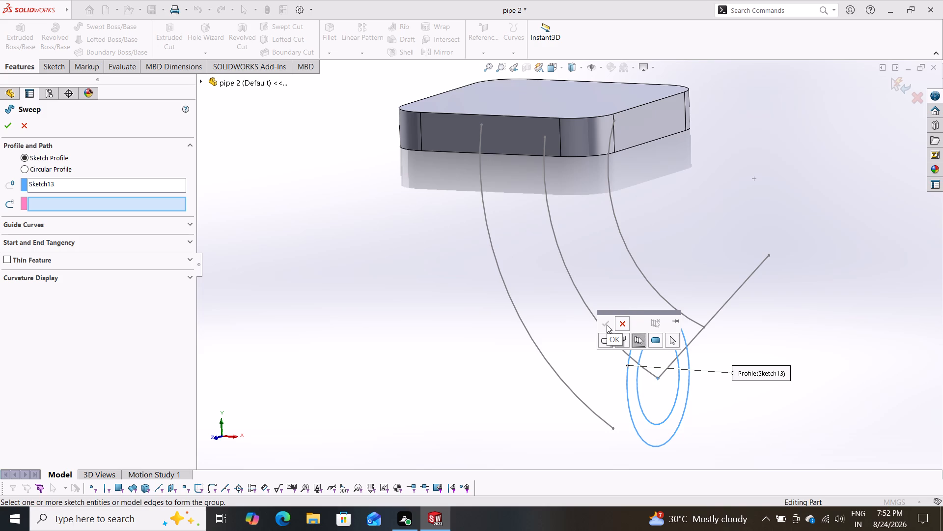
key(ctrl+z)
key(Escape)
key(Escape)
Undo the sketch exit and extend the middle arc by moving its lower endpoint to about X 142 mm, Y -279 mm.
key(ctrl+z)
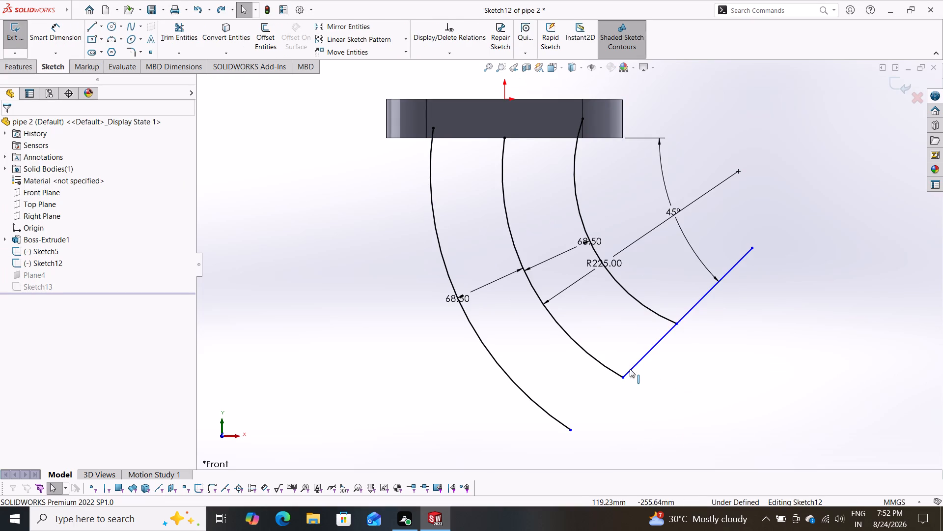
drag(623, 378, 649, 403)
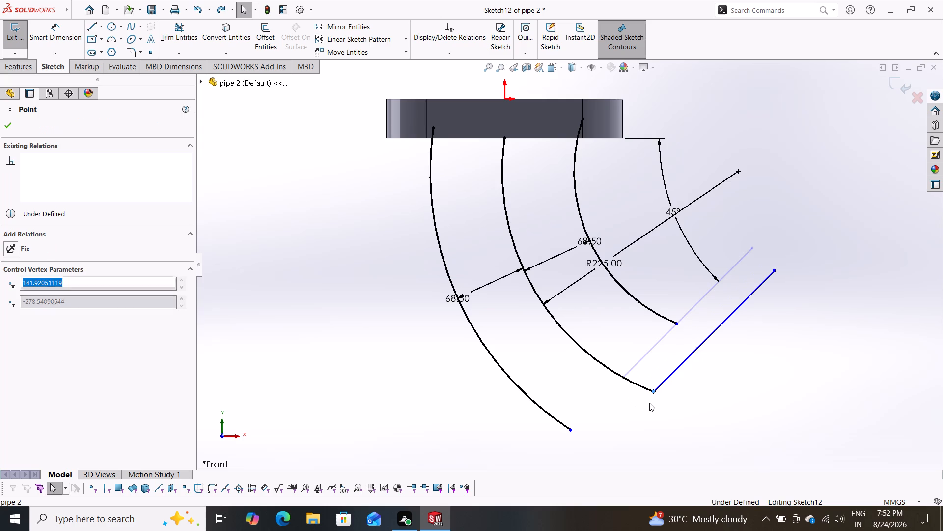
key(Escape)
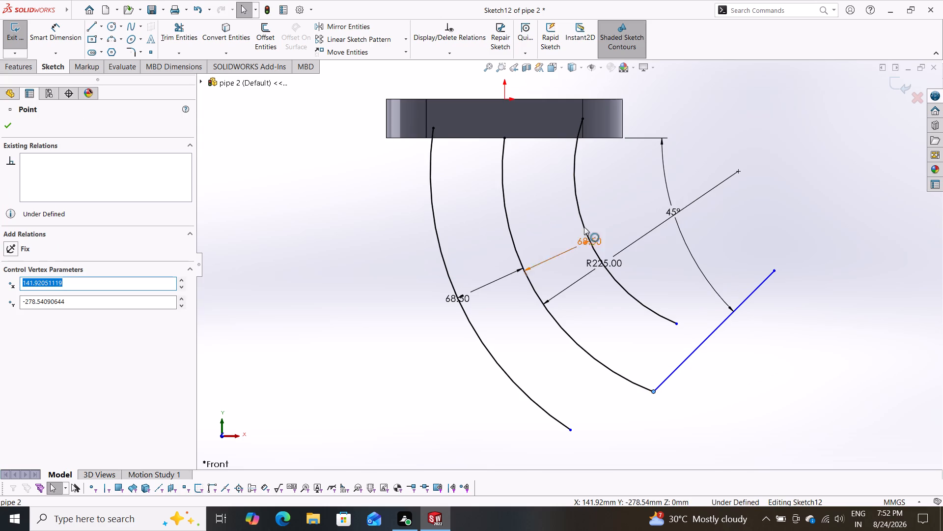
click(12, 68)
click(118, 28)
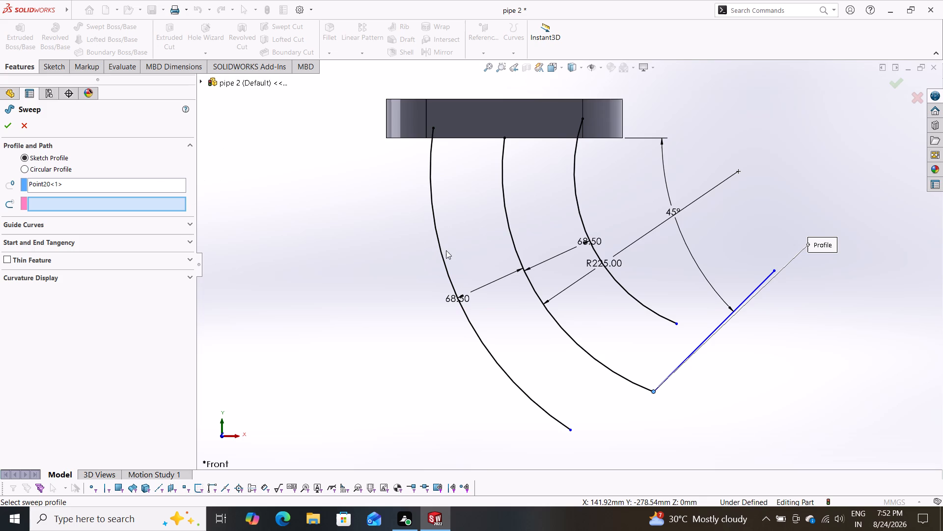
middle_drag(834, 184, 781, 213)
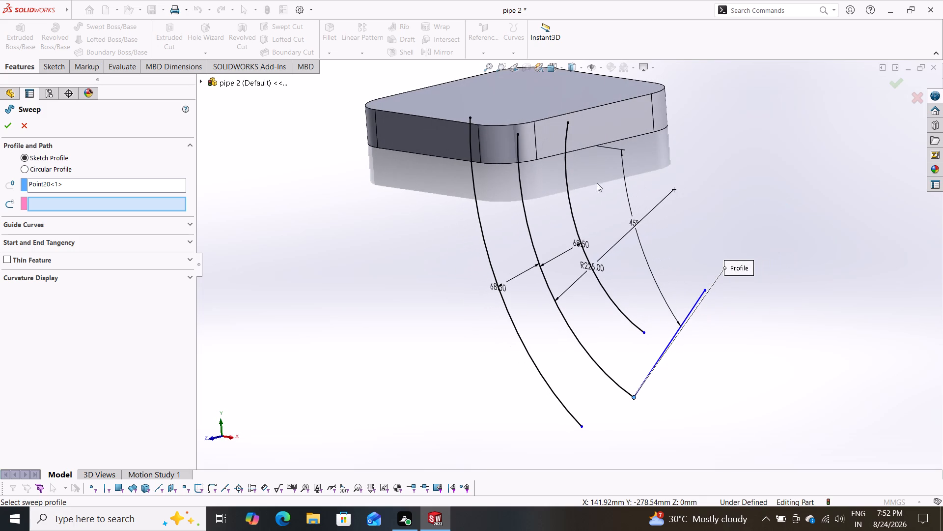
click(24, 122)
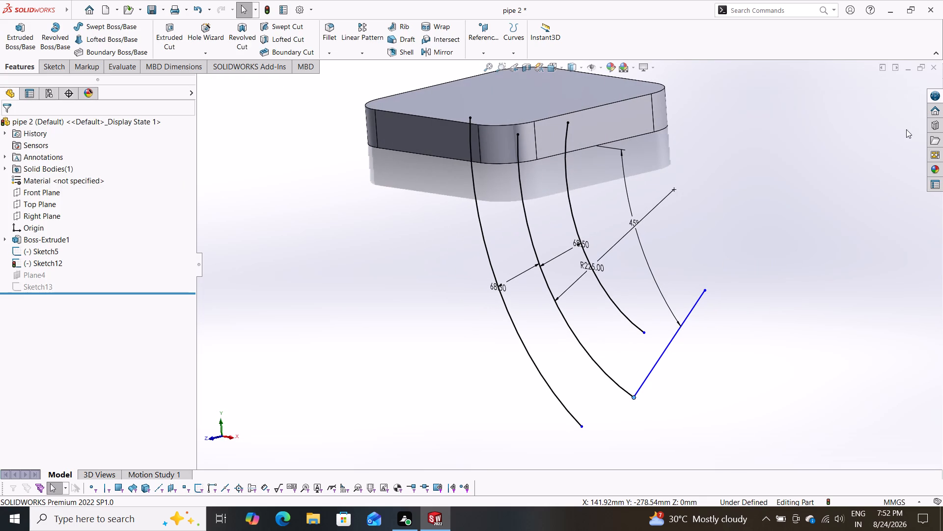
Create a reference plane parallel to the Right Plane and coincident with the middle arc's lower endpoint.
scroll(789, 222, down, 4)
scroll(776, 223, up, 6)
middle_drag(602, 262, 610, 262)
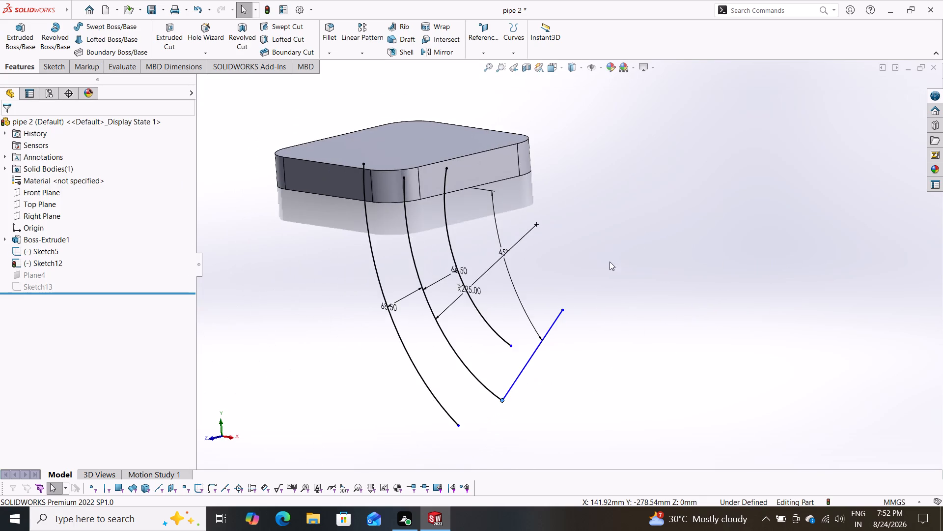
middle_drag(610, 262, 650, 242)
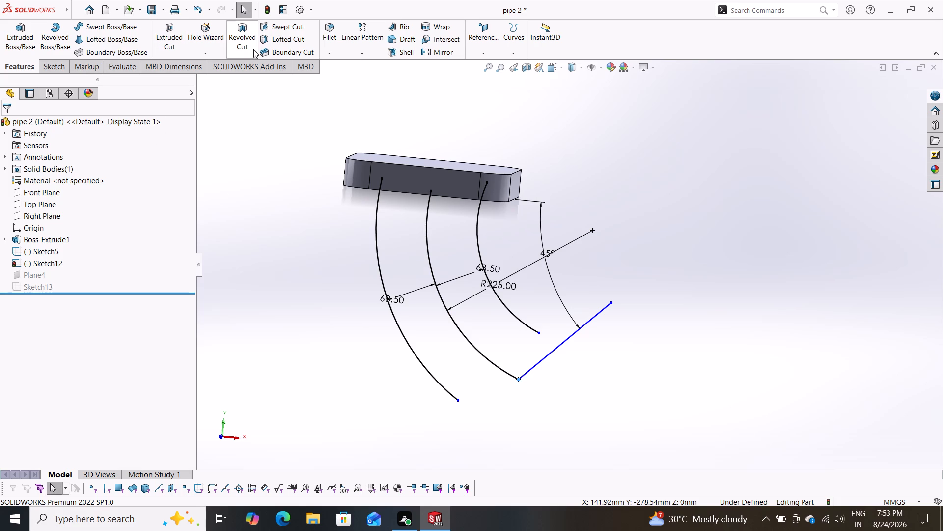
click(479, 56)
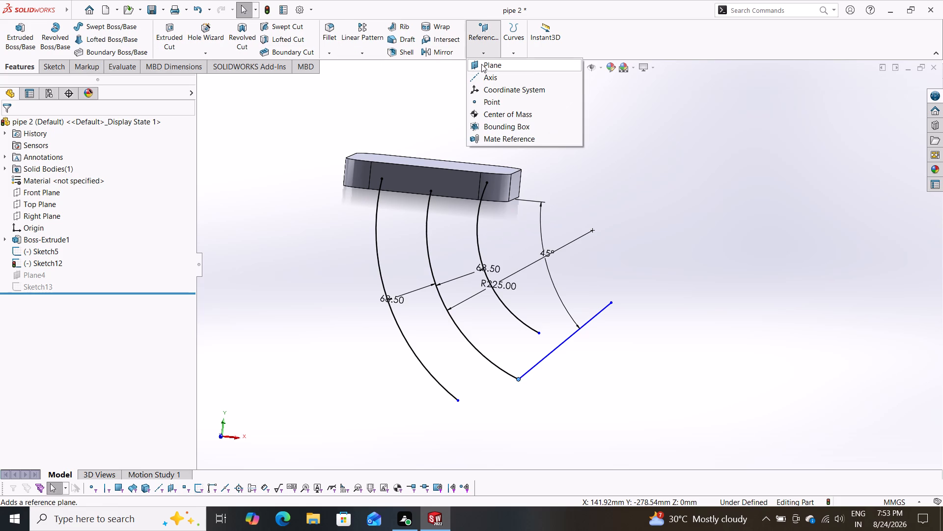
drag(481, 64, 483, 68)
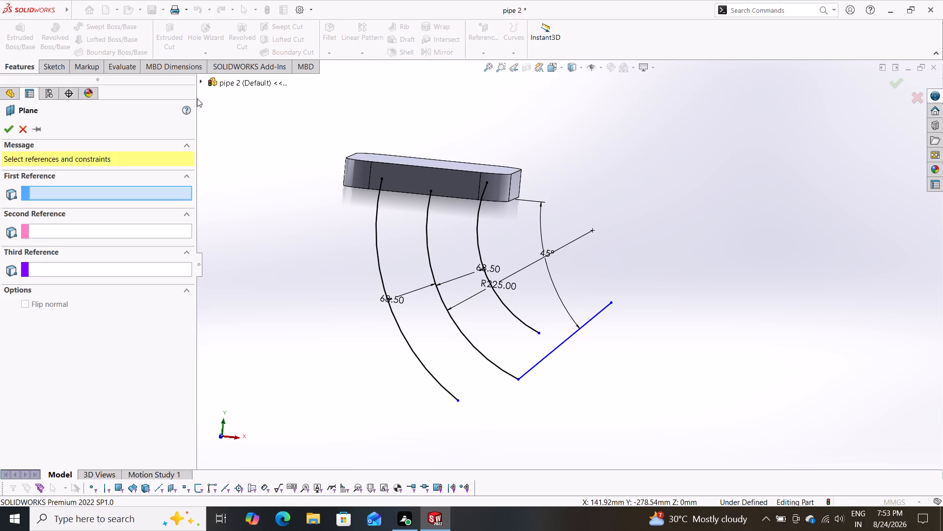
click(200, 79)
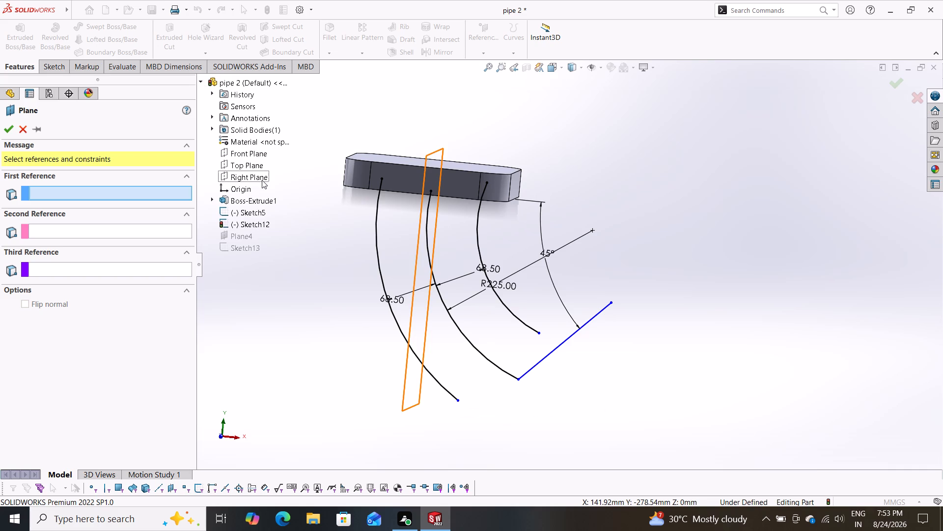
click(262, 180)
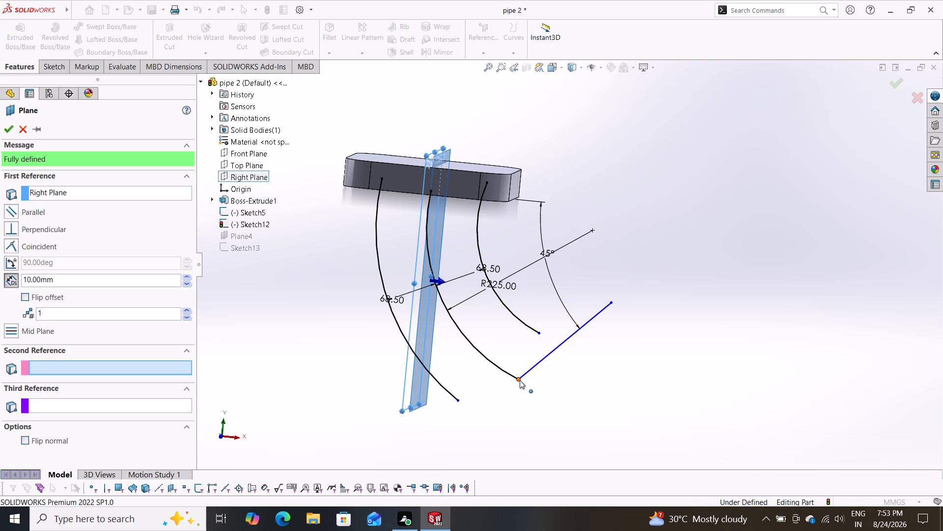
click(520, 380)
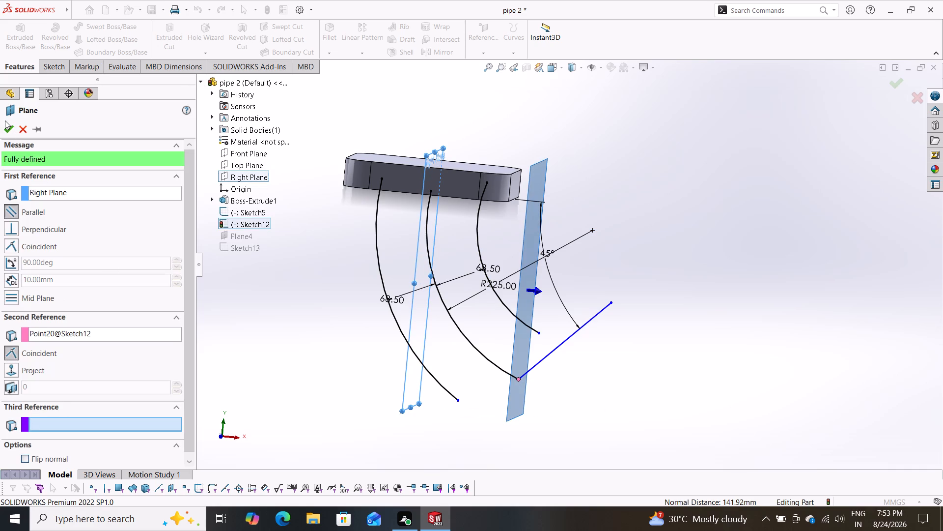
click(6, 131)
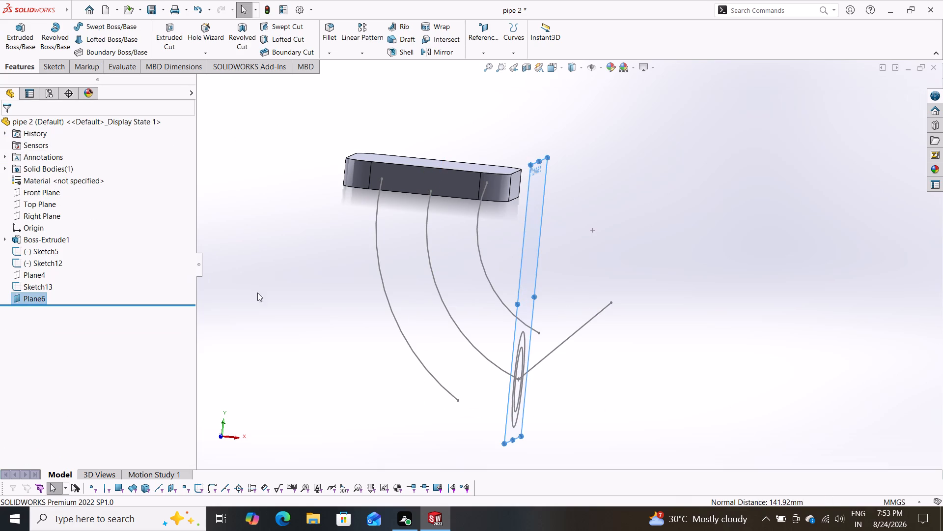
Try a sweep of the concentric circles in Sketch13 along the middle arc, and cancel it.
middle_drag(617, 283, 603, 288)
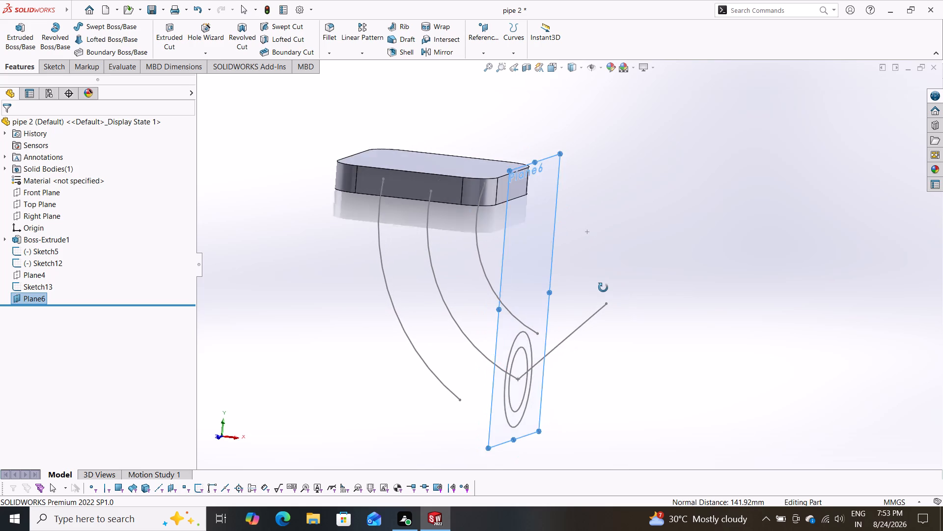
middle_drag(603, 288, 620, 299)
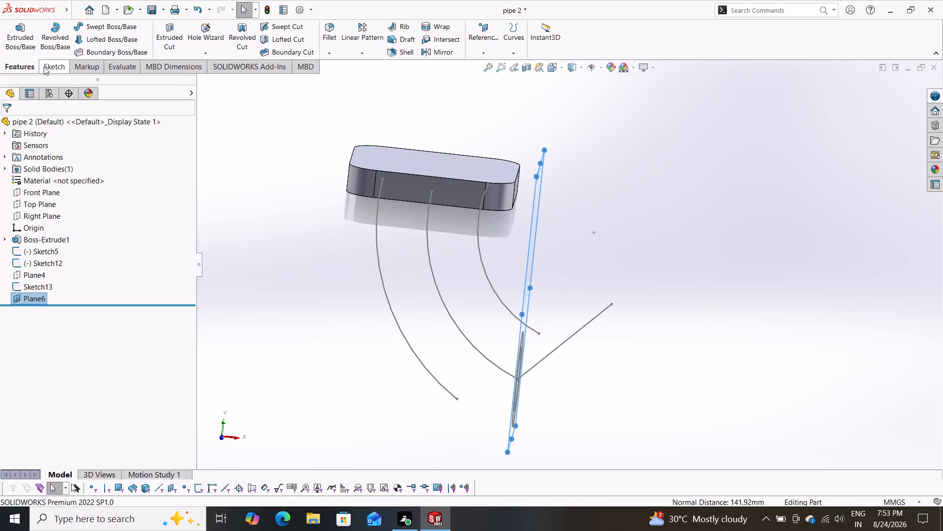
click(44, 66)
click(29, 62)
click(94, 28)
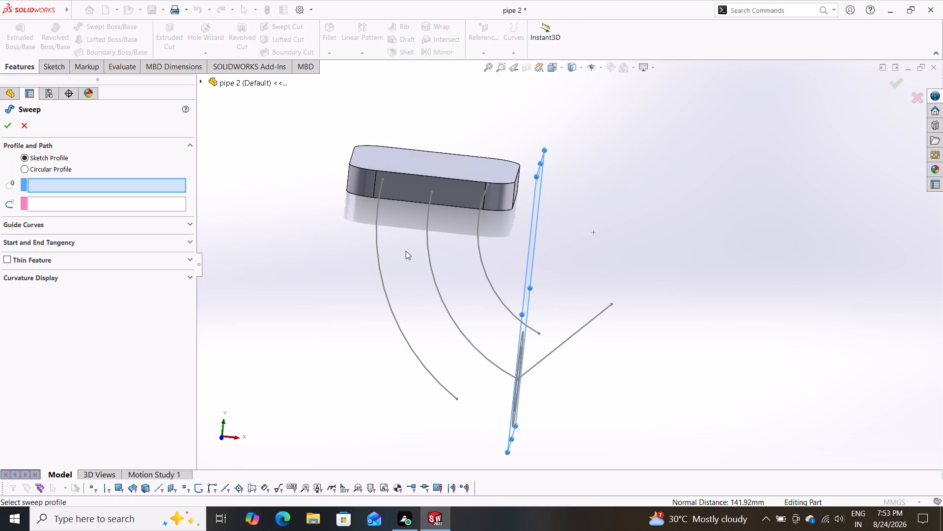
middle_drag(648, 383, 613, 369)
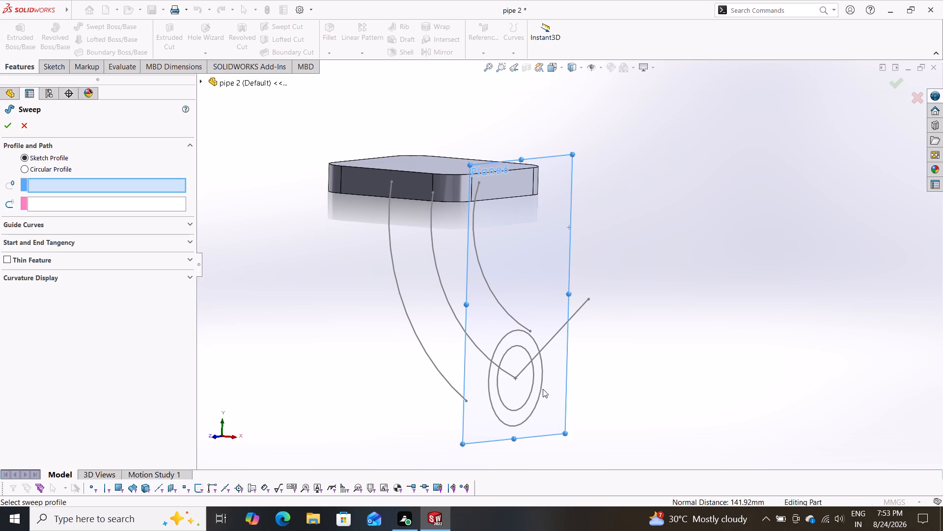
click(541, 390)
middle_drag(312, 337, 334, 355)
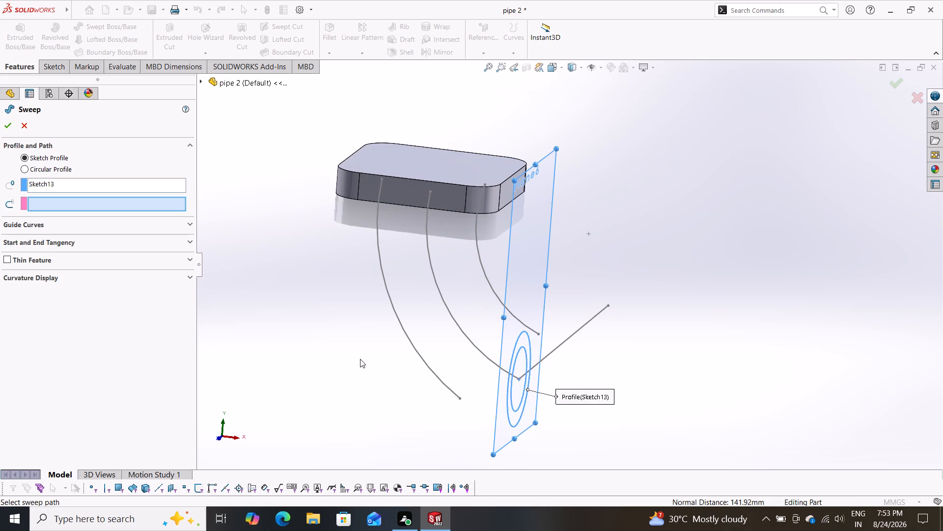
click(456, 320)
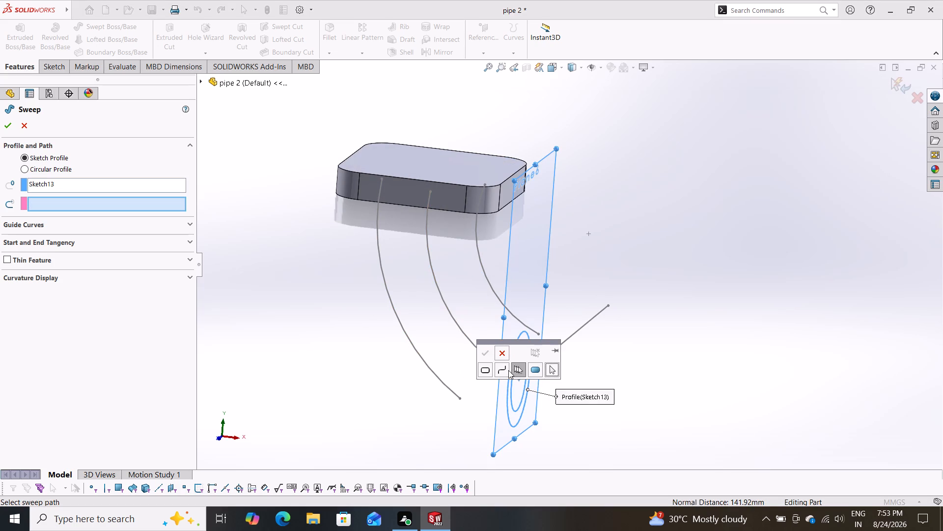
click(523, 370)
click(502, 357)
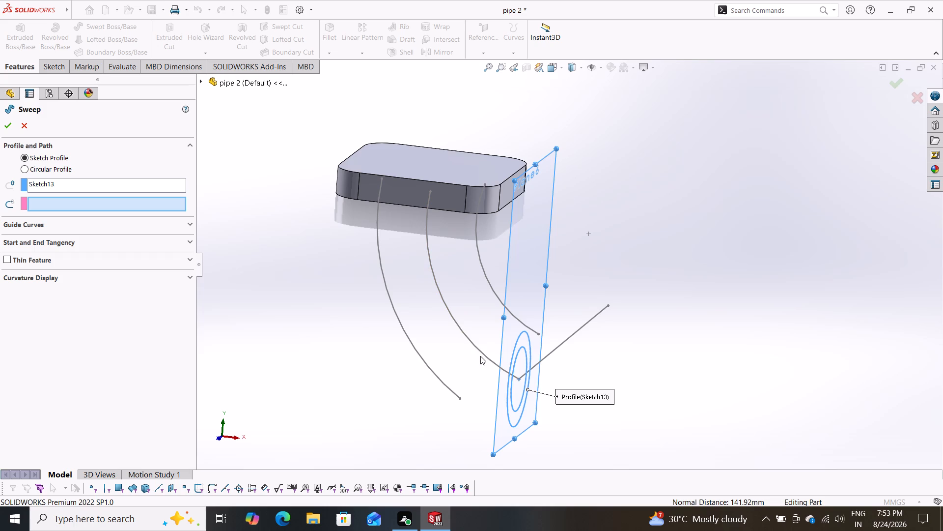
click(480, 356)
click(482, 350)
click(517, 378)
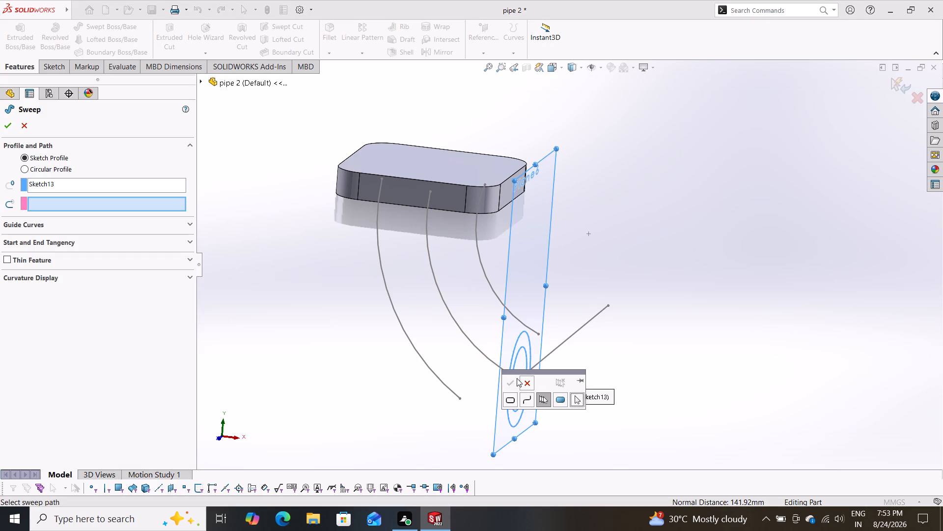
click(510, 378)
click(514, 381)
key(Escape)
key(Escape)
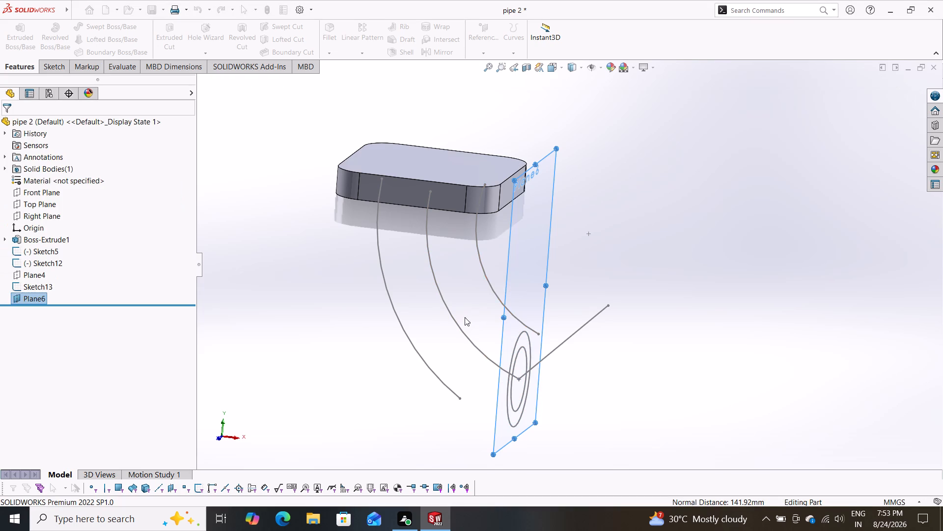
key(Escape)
Undo the new plane and the arc sketch edits back to the long 45° line touching all three arcs and the vertical line below the plate.
key(ctrl+z)
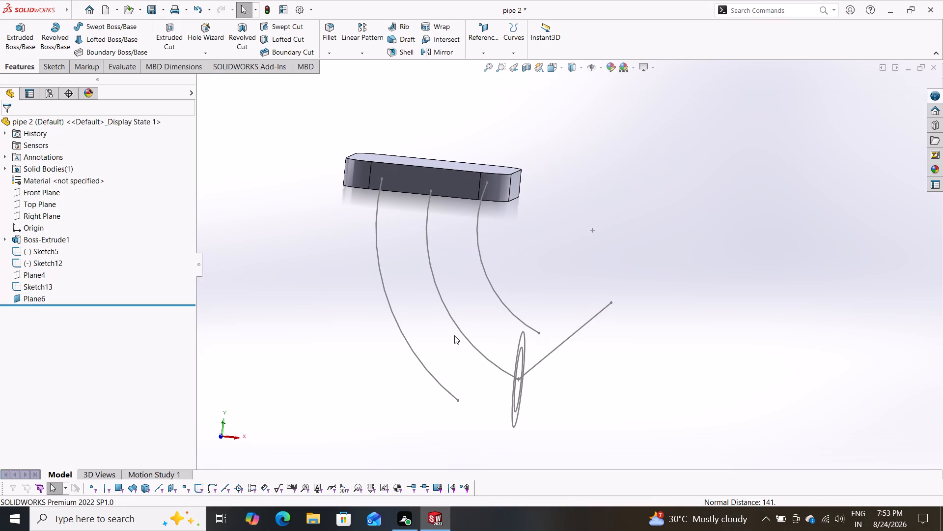
key(ctrl+z)
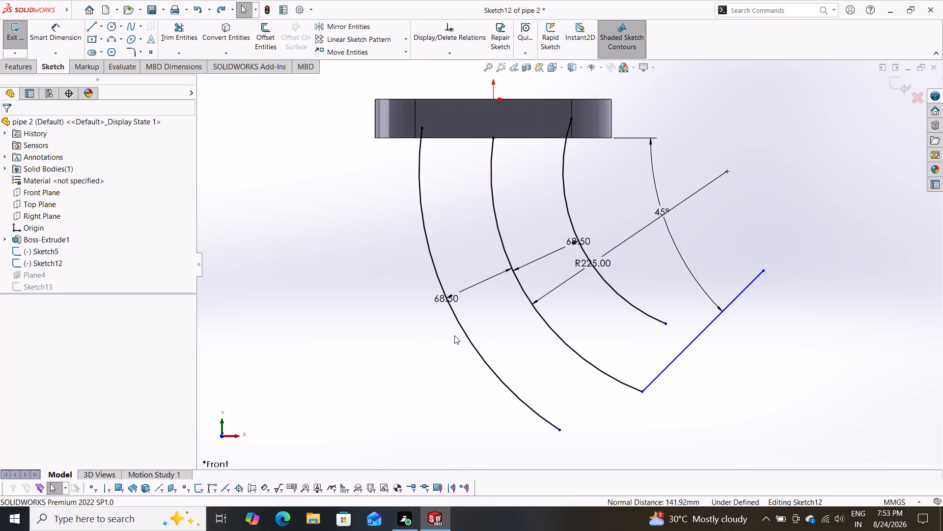
key(ctrl+z)
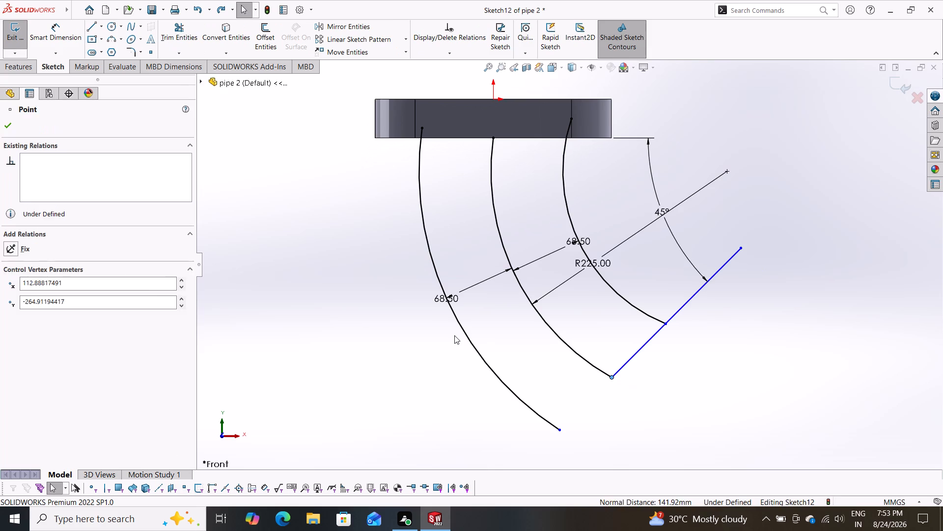
key(ctrl+z)
key(ctrl+z)
key(ctrl+z)
key(ctrl+z)
key(ctrl+z)
key(ctrl+z)
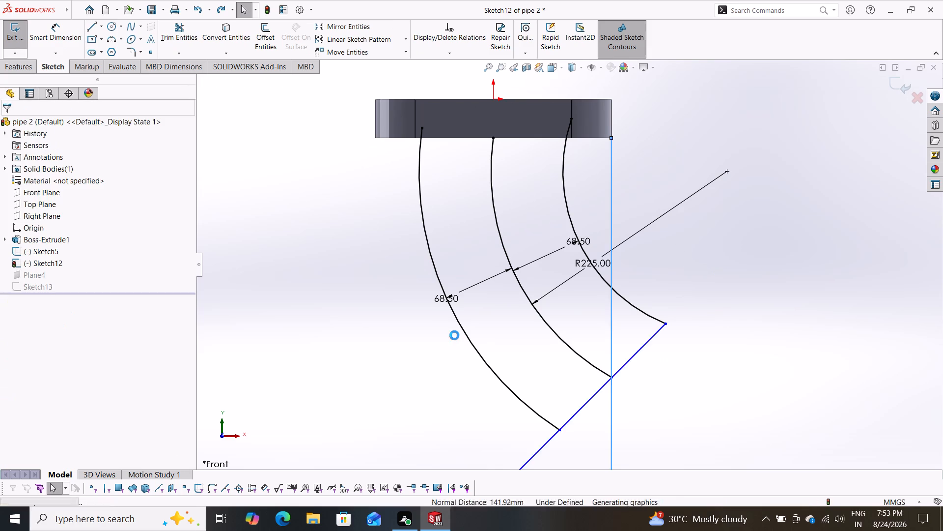
key(ctrl+z)
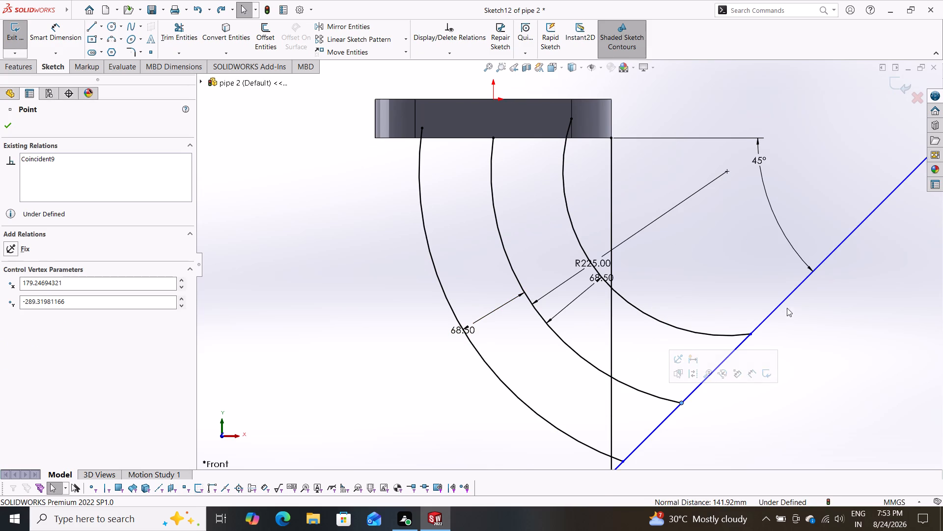
Undo the vertical line and the remaining arc sketch changes, back to editing the concentric circles in Sketch13.
scroll(766, 293, down, 2)
scroll(734, 306, up, 7)
middle_drag(734, 306, 675, 334)
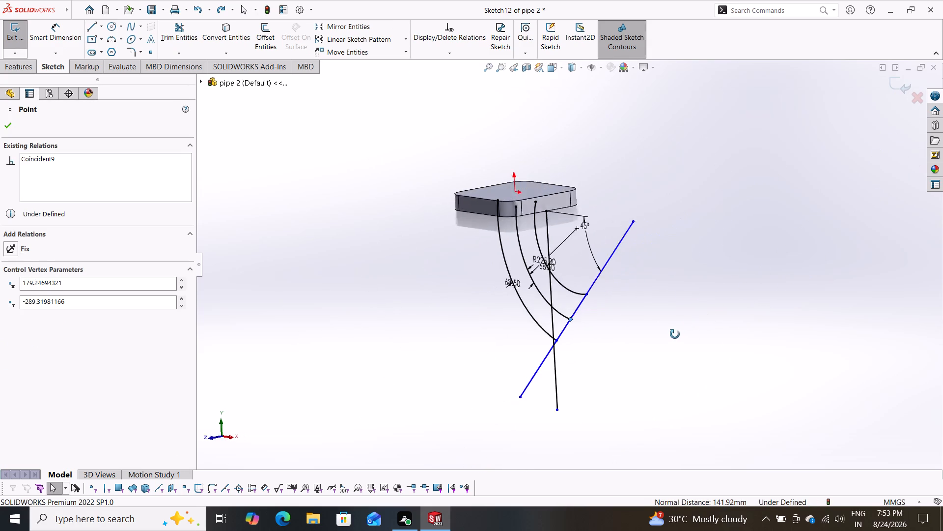
middle_drag(675, 334, 750, 339)
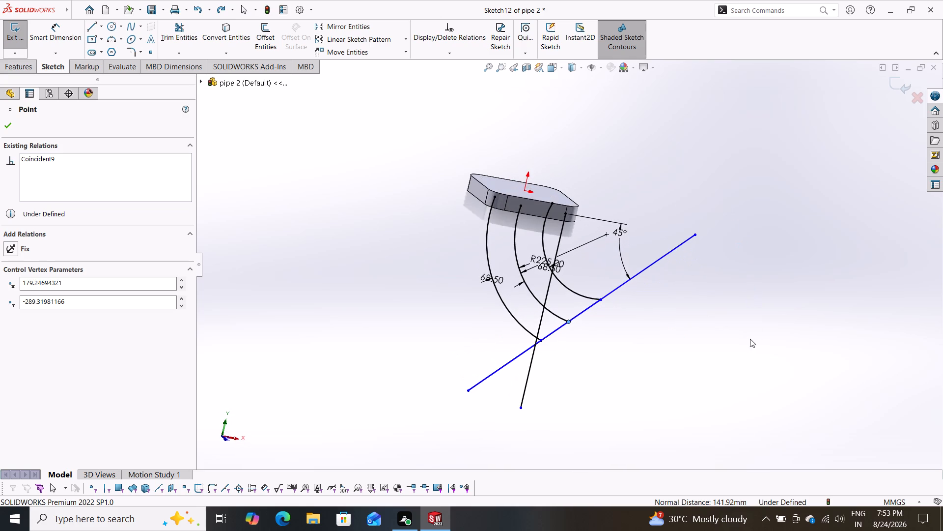
key(ctrl+z)
key(ctrl+z)
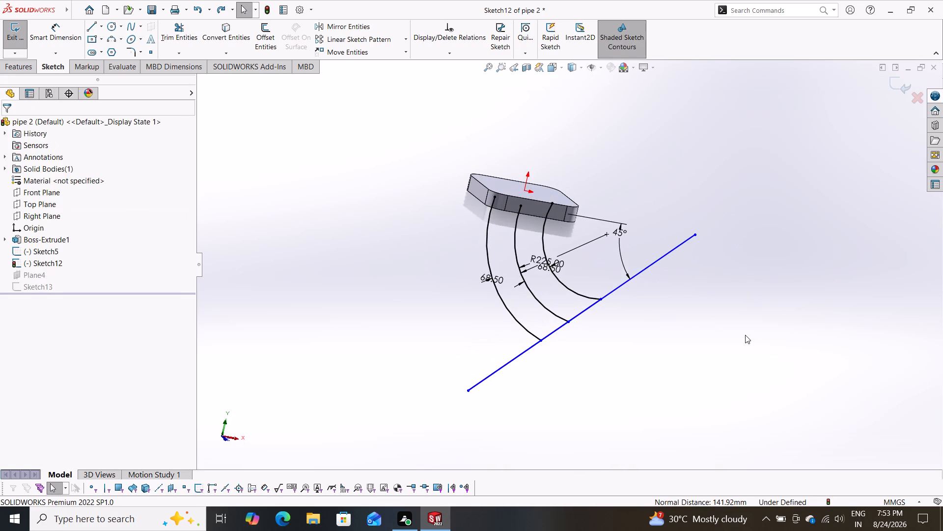
key(ctrl+z)
key(ctrl+z)
key(ctrl+z)
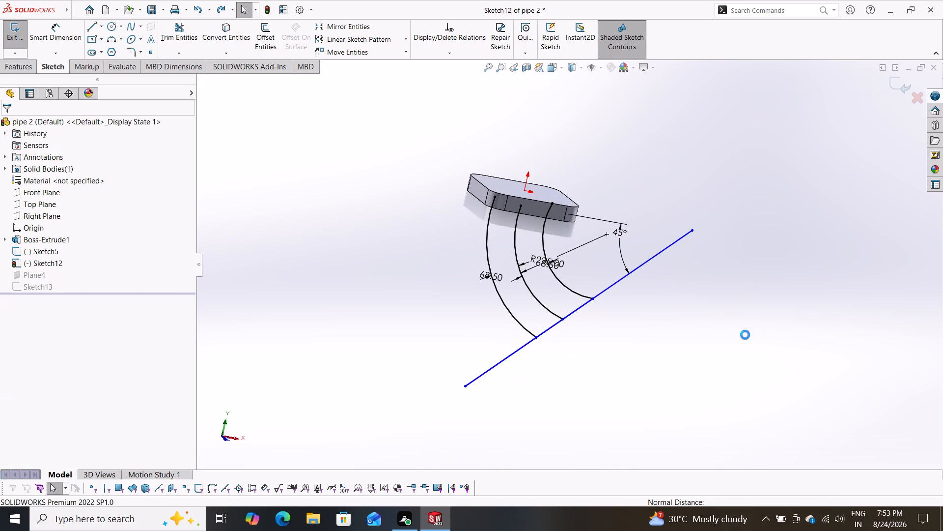
key(ctrl+z)
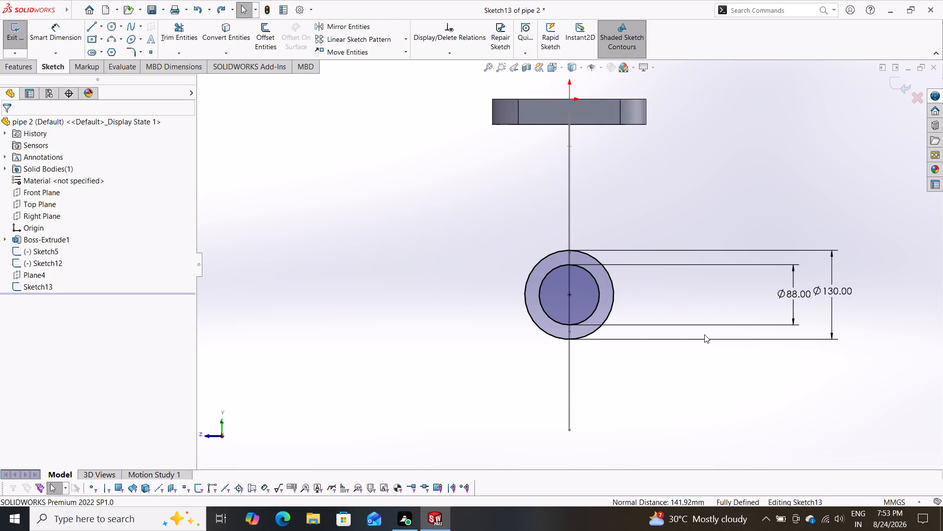
Undo the last diameter change on the outer circle in Sketch13.
middle_drag(472, 305, 584, 329)
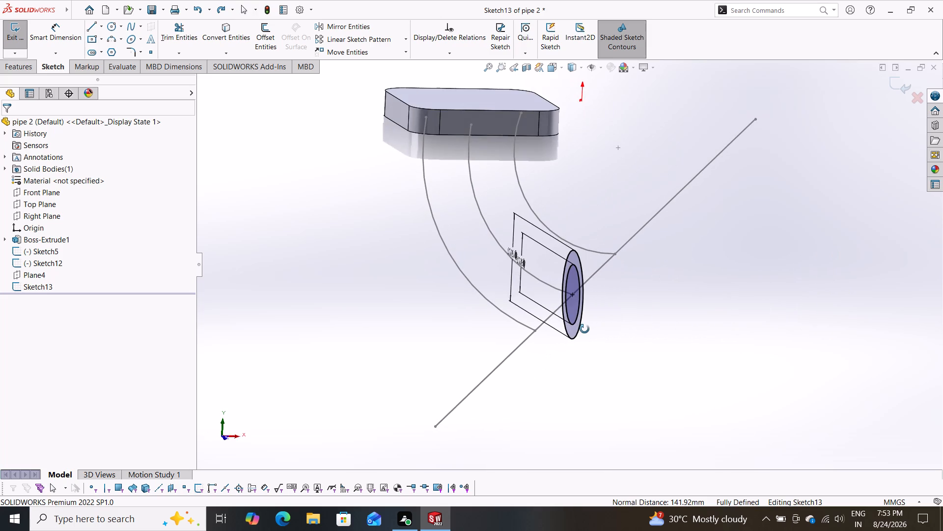
middle_drag(584, 329, 579, 293)
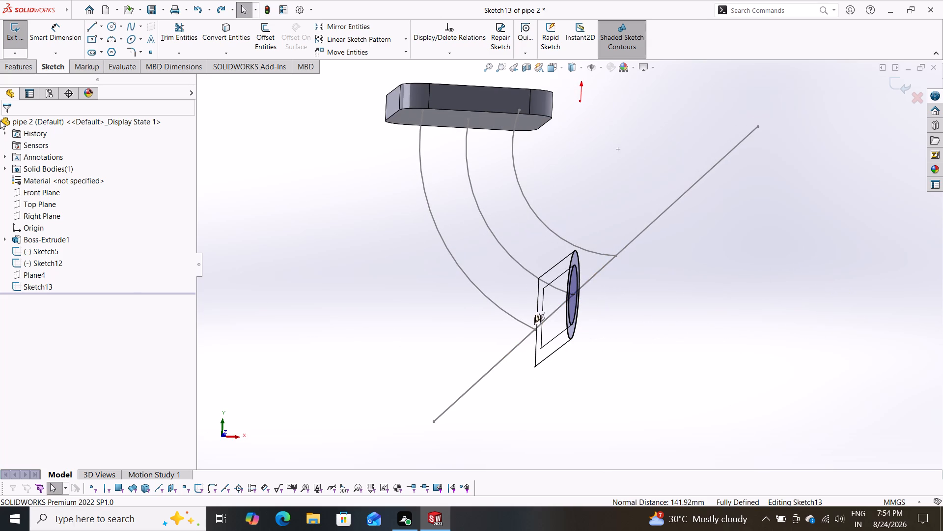
key(ctrl+z)
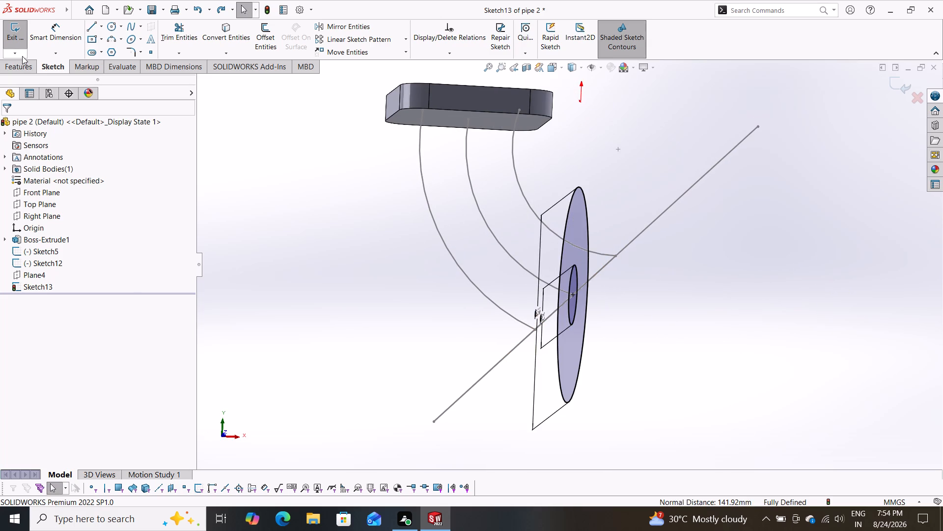
Set the outer circle's diameter in Sketch13 to 130 mm and exit the sketch.
middle_drag(789, 305, 722, 317)
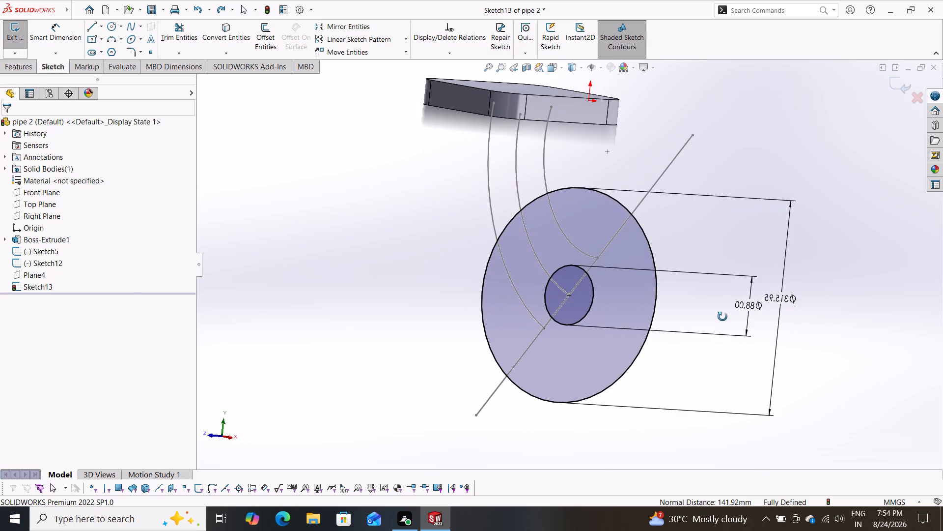
middle_drag(722, 317, 722, 321)
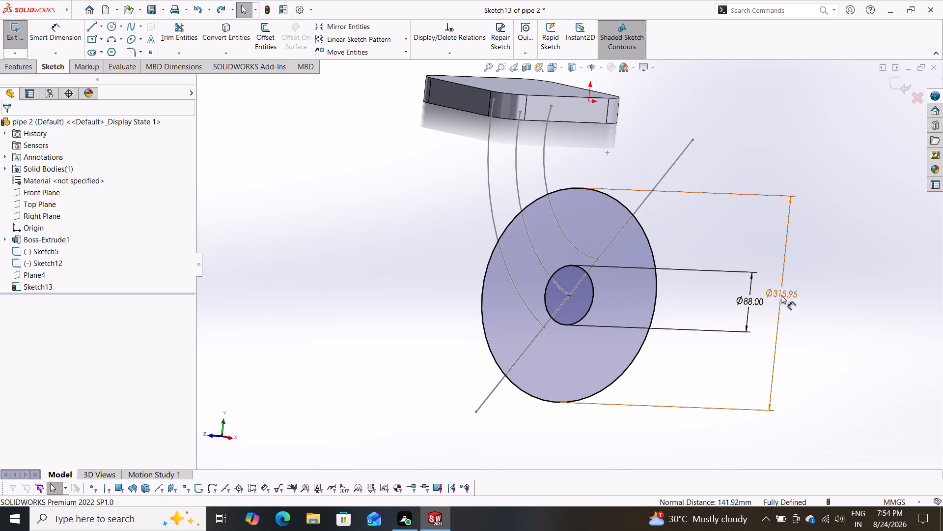
double_click(781, 295)
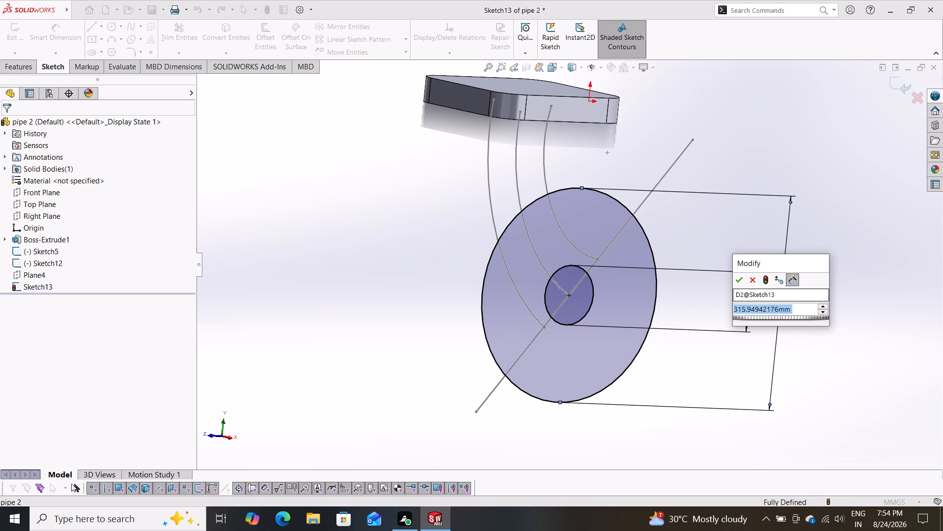
text(130)
key(Return)
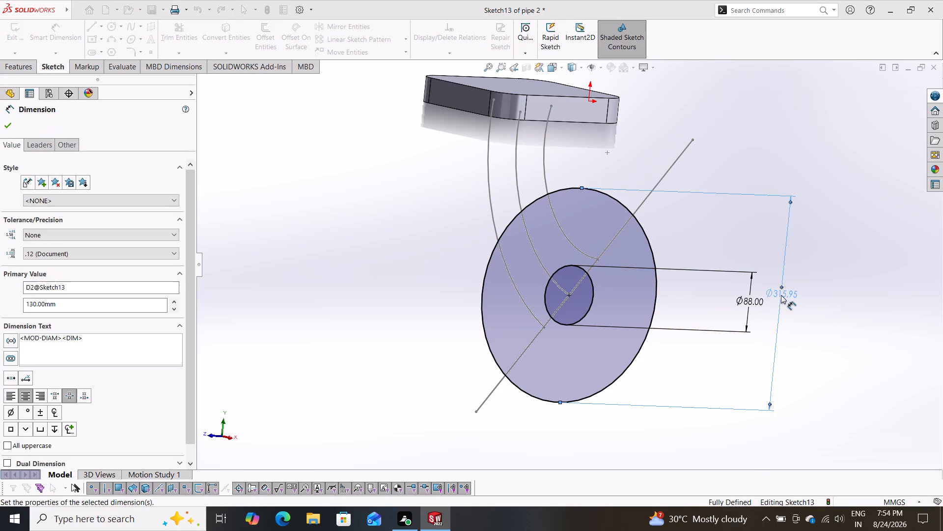
click(0, 128)
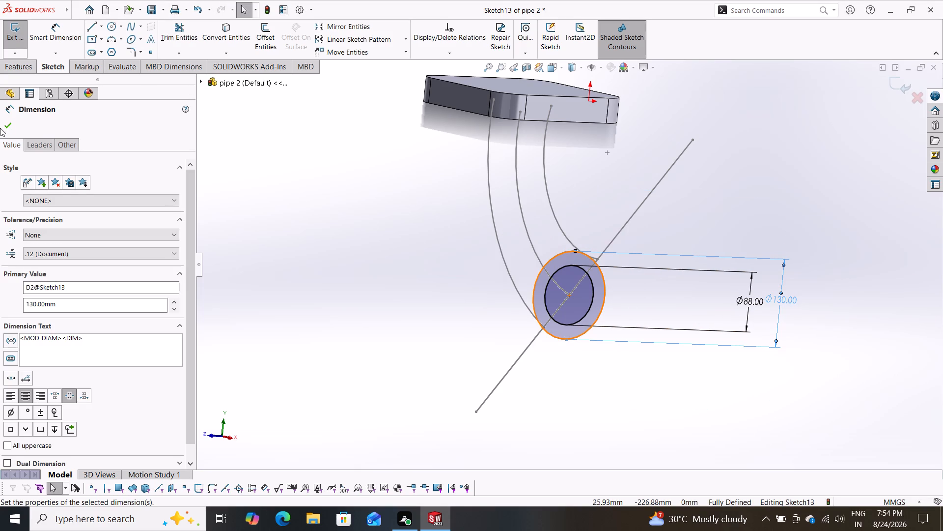
click(2, 126)
click(906, 88)
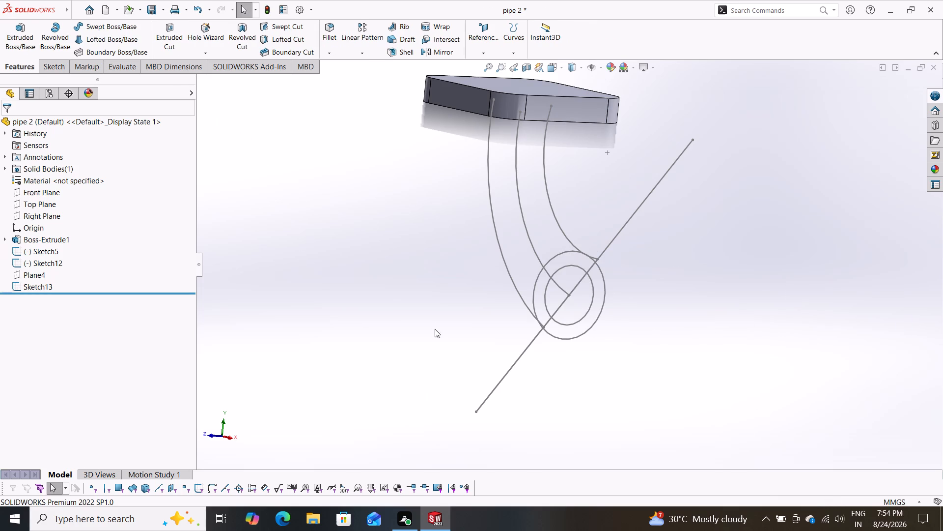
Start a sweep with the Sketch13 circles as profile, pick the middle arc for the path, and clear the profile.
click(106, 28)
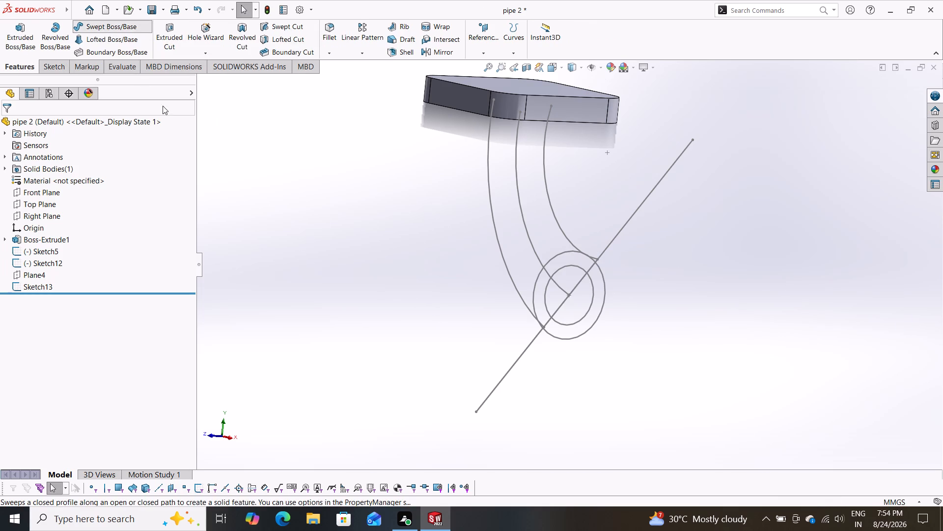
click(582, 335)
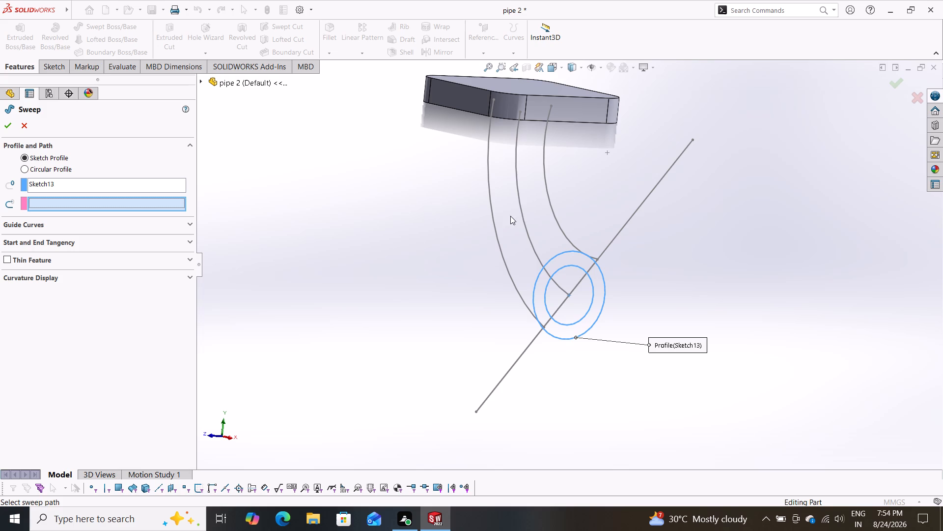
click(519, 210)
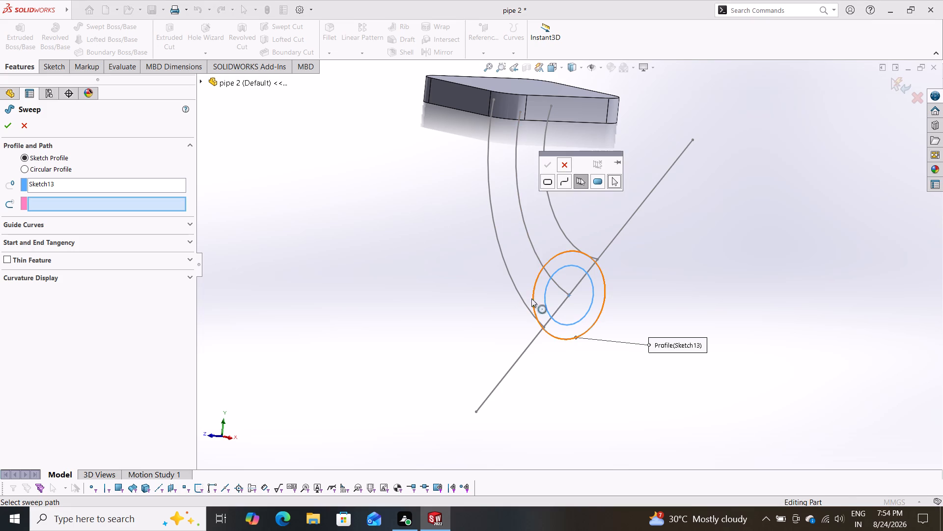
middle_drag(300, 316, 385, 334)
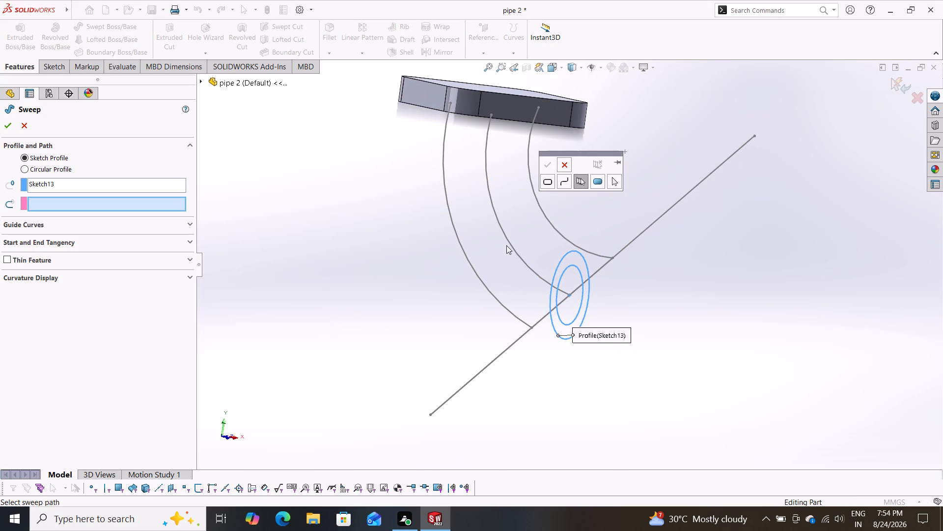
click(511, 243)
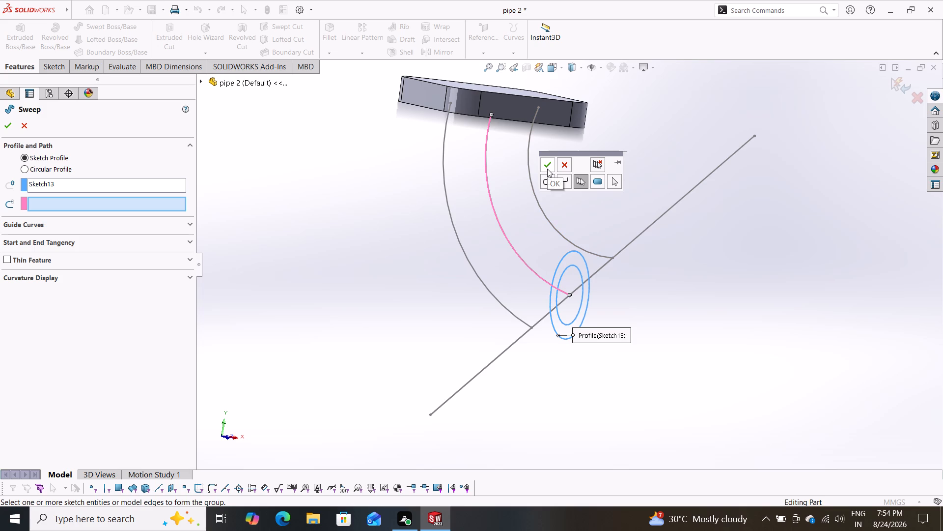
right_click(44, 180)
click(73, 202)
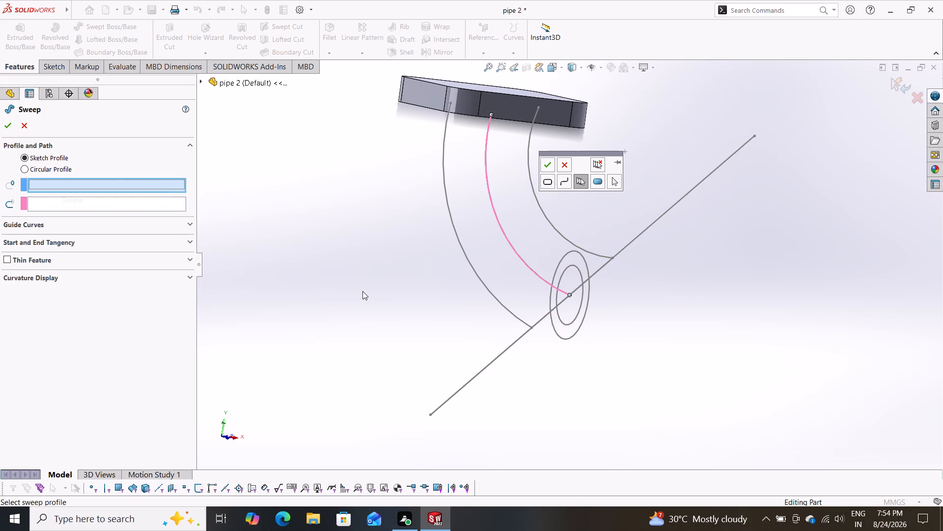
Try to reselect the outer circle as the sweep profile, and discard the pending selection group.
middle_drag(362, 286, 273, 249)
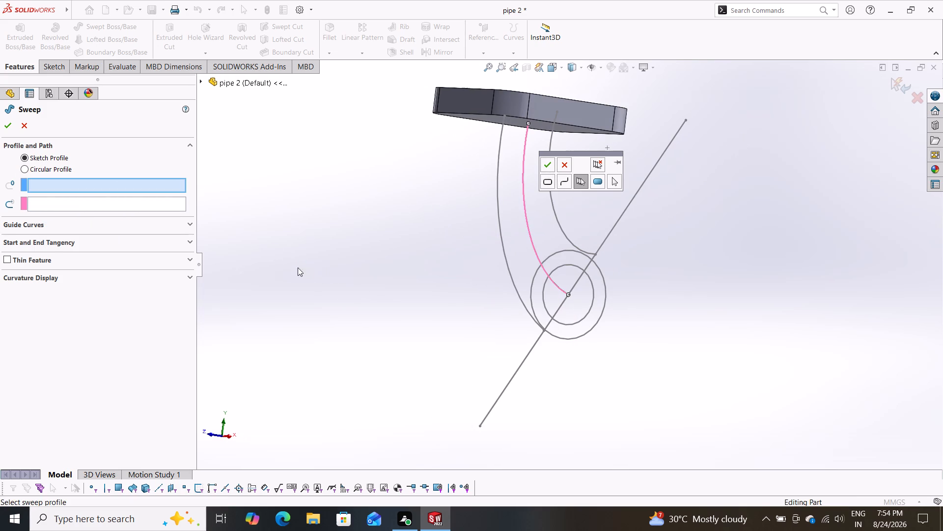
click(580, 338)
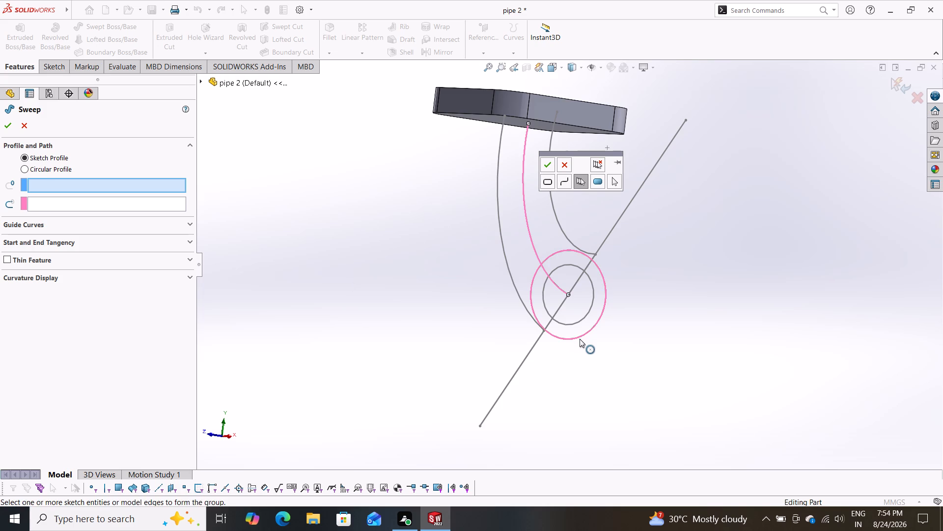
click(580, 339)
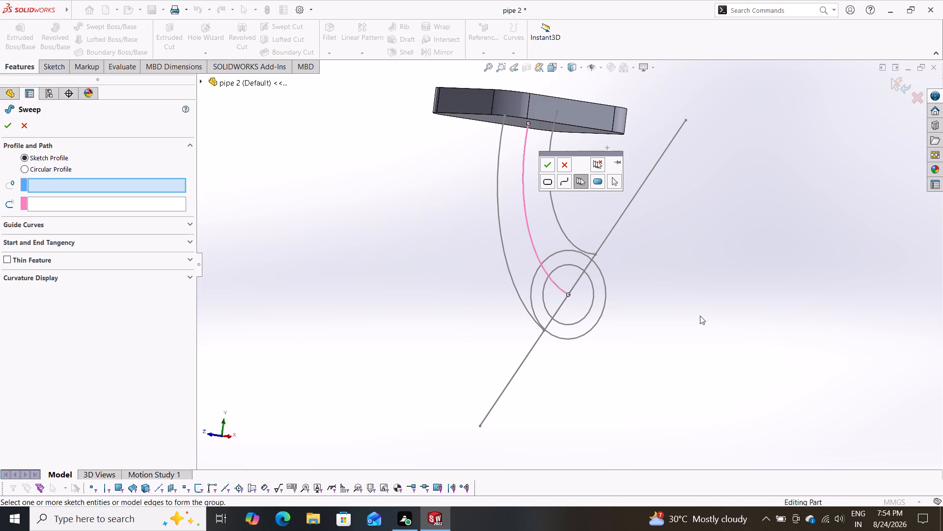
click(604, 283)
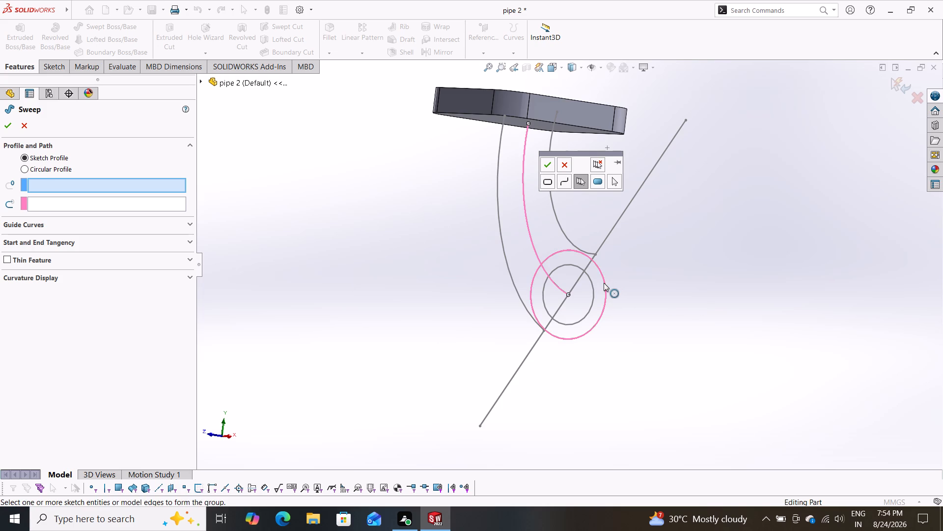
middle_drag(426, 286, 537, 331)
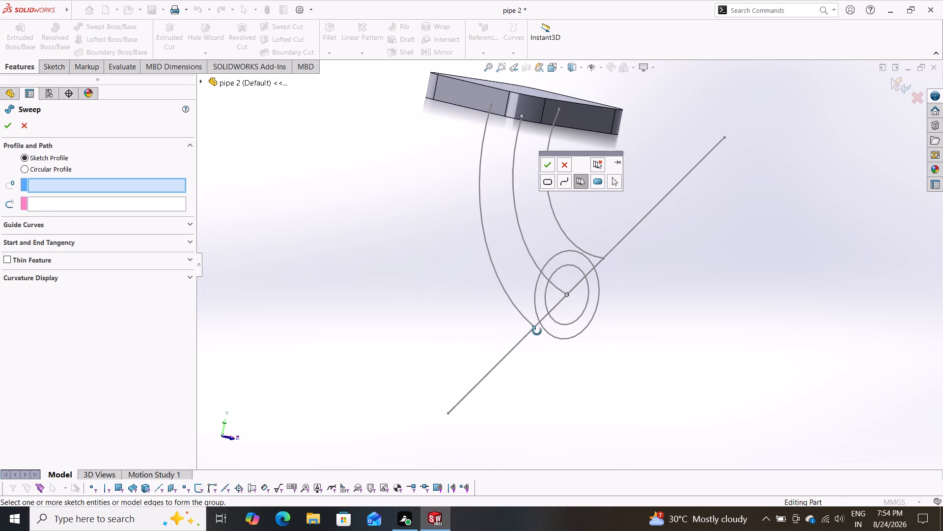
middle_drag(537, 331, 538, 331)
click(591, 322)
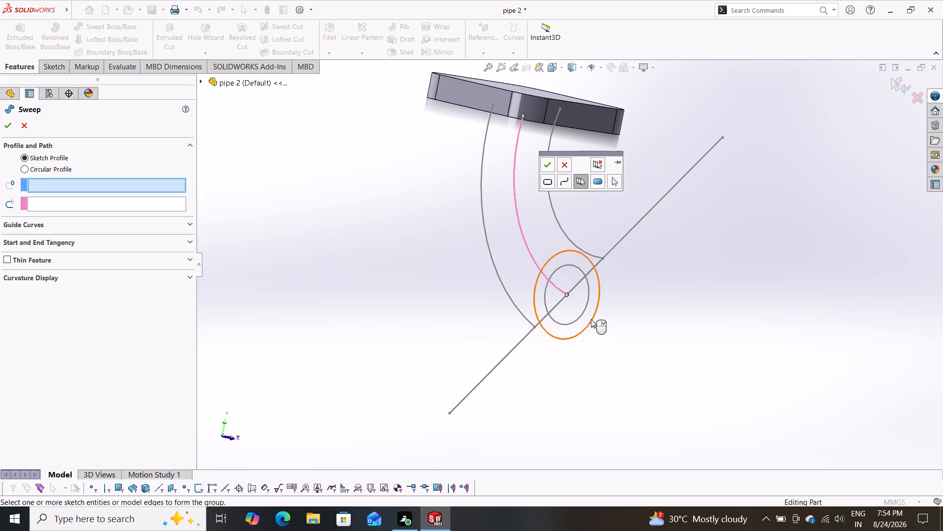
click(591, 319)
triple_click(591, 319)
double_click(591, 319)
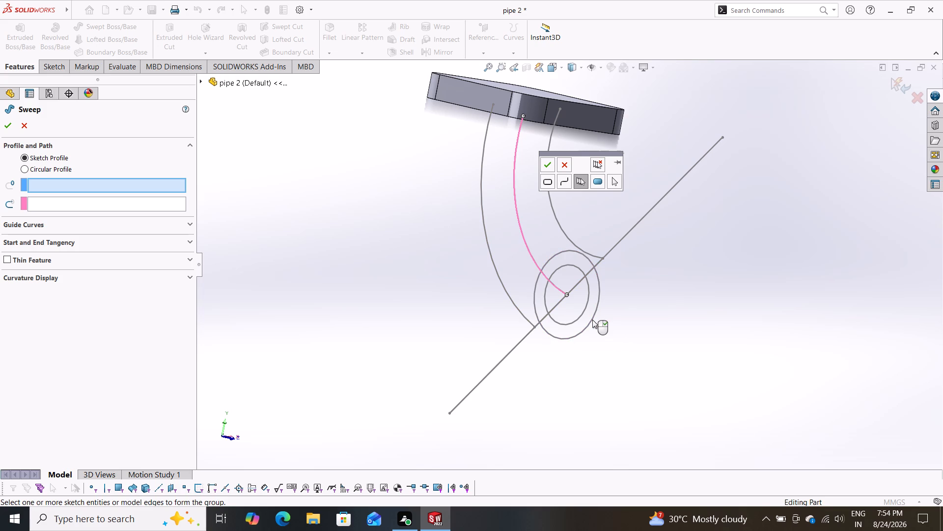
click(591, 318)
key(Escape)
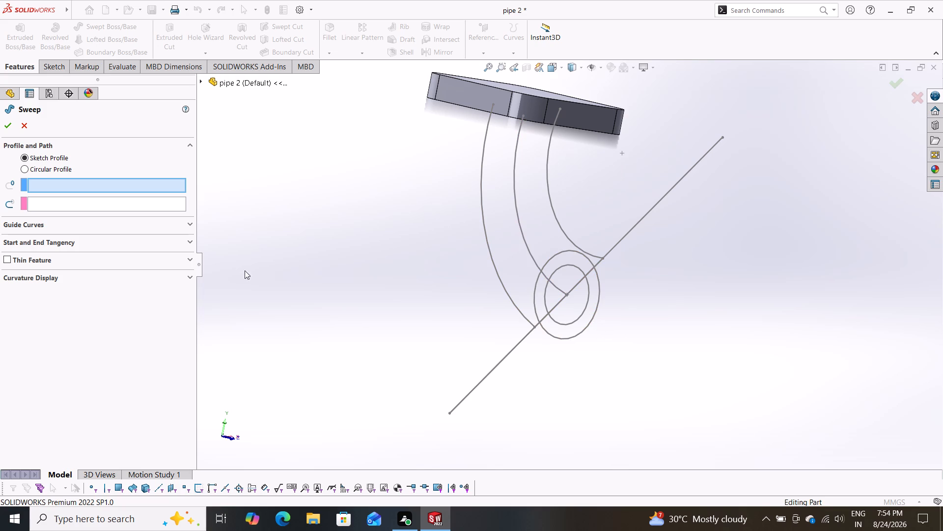
Set the middle arc as the sweep path, as an open group.
click(39, 208)
click(48, 204)
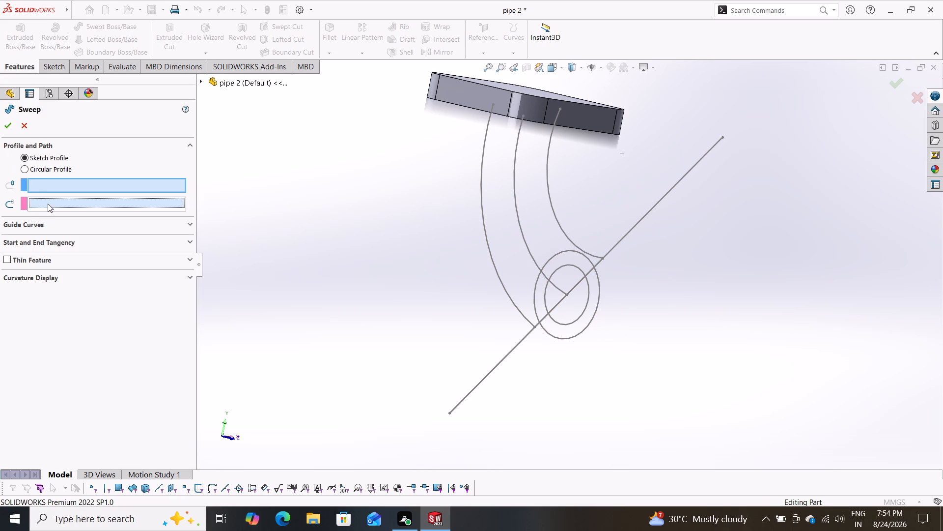
click(527, 245)
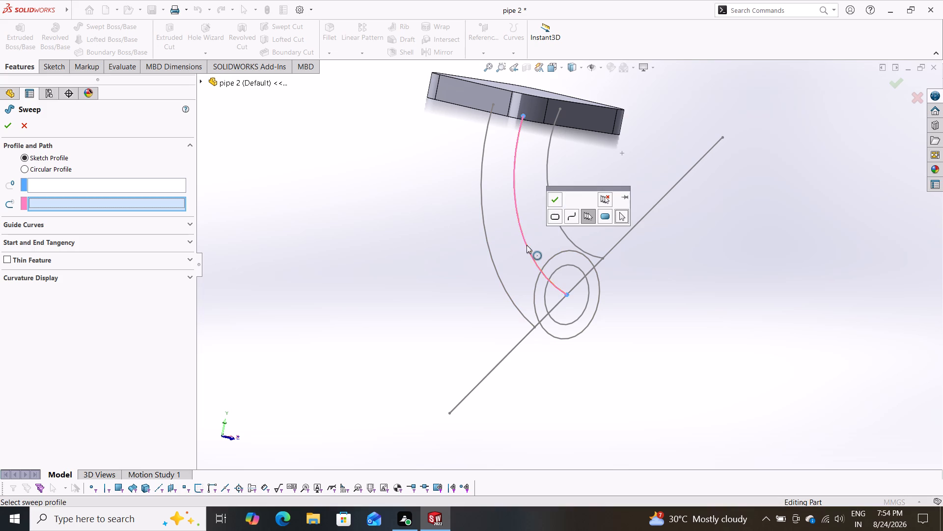
click(554, 197)
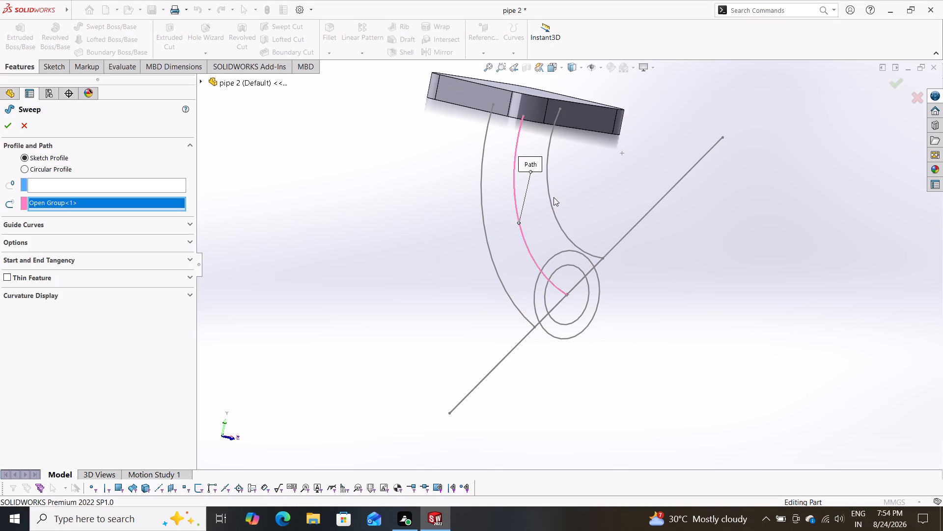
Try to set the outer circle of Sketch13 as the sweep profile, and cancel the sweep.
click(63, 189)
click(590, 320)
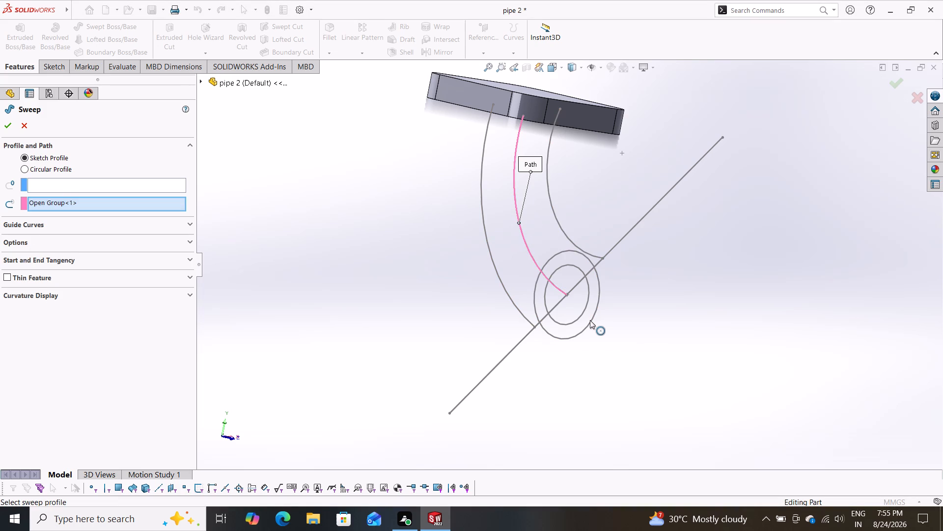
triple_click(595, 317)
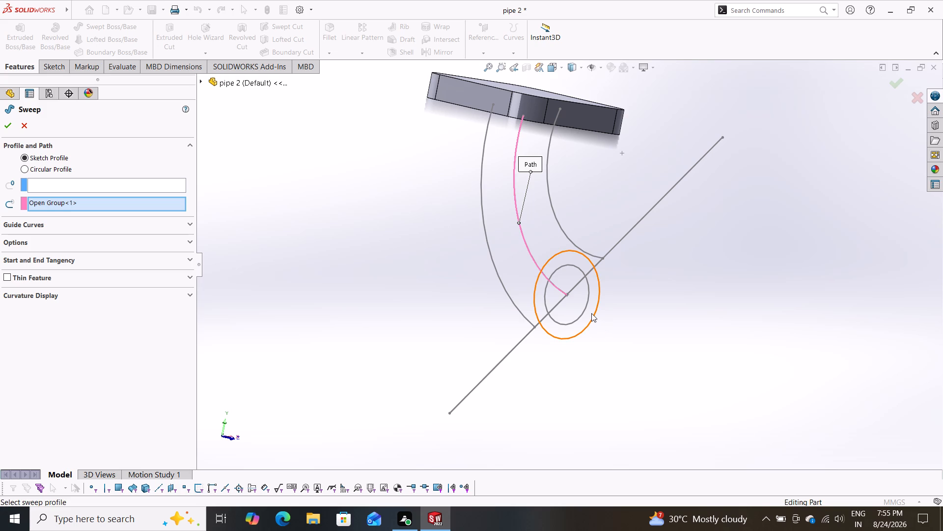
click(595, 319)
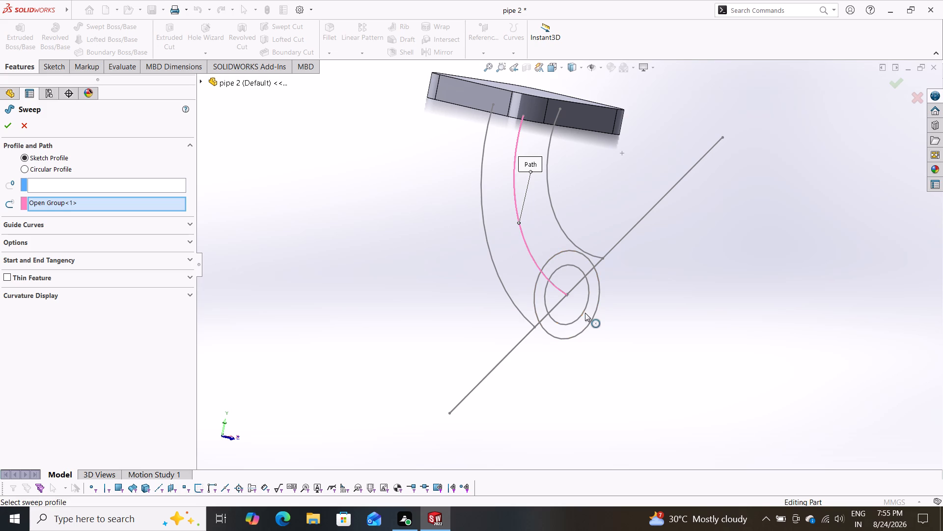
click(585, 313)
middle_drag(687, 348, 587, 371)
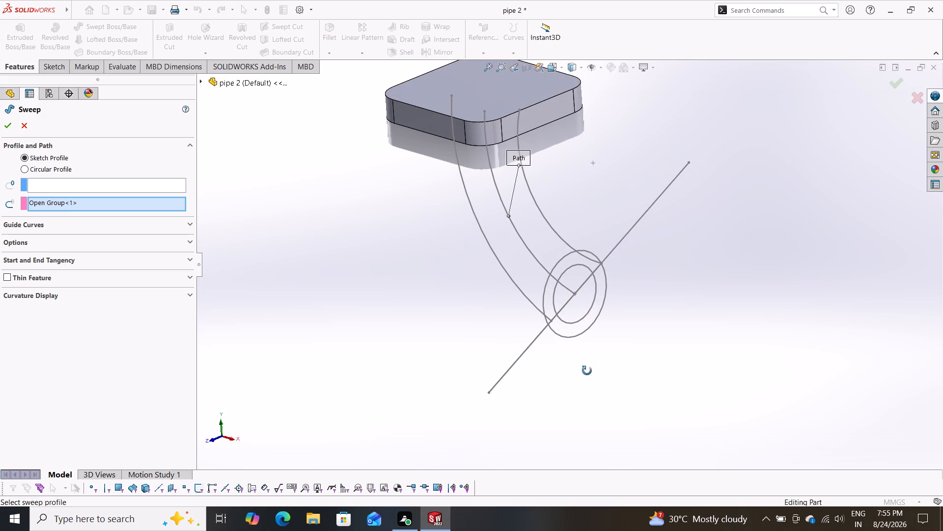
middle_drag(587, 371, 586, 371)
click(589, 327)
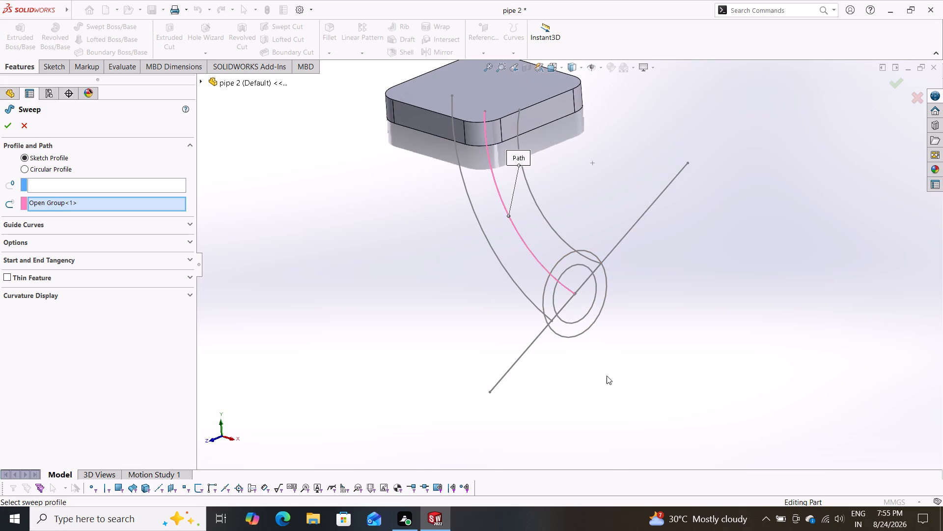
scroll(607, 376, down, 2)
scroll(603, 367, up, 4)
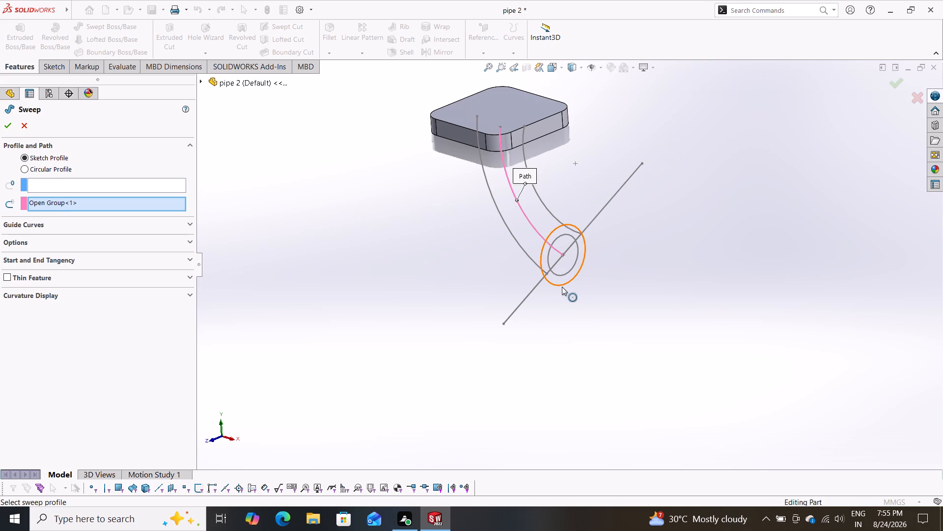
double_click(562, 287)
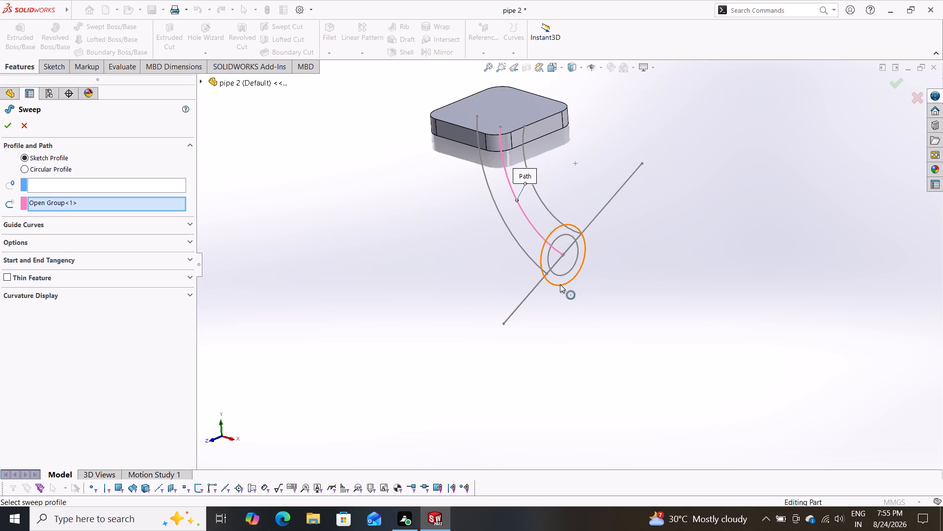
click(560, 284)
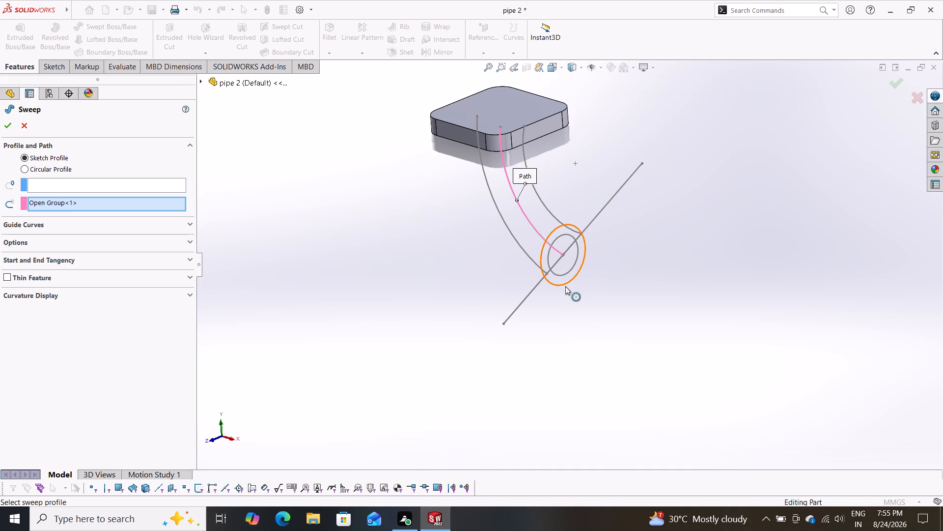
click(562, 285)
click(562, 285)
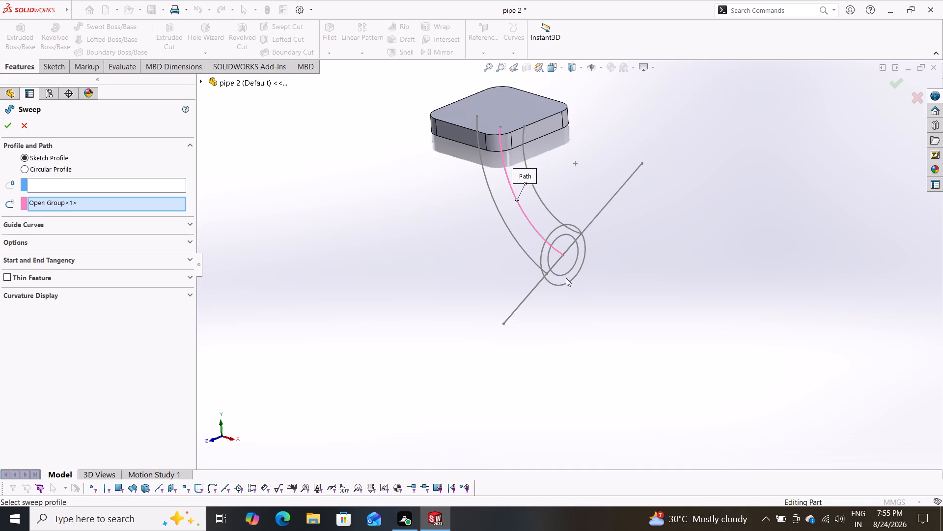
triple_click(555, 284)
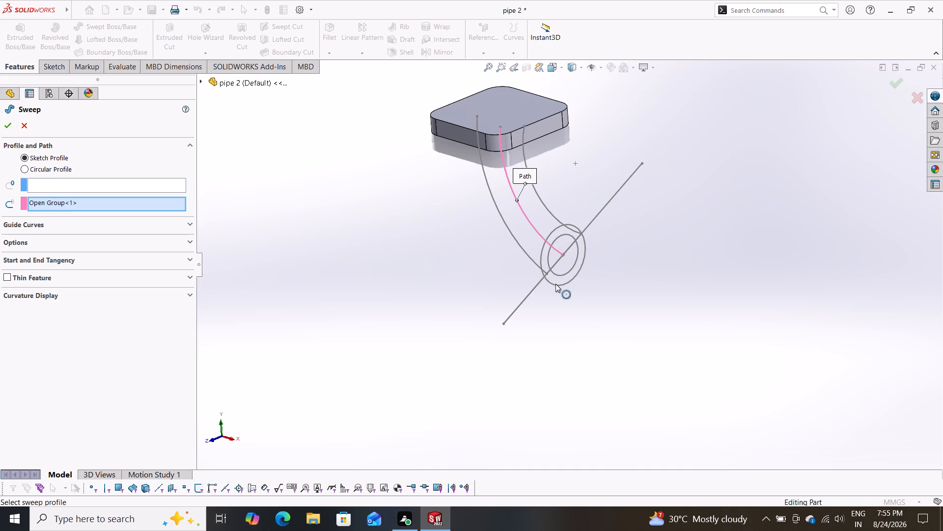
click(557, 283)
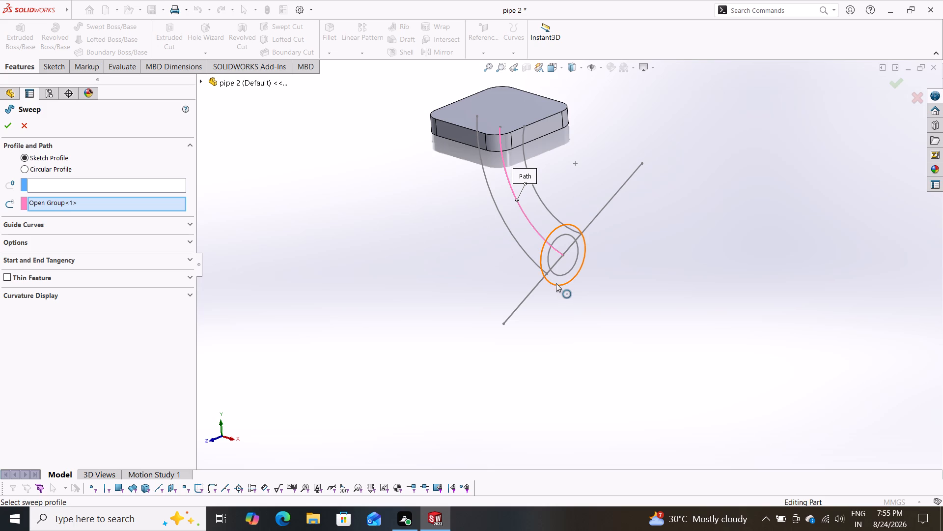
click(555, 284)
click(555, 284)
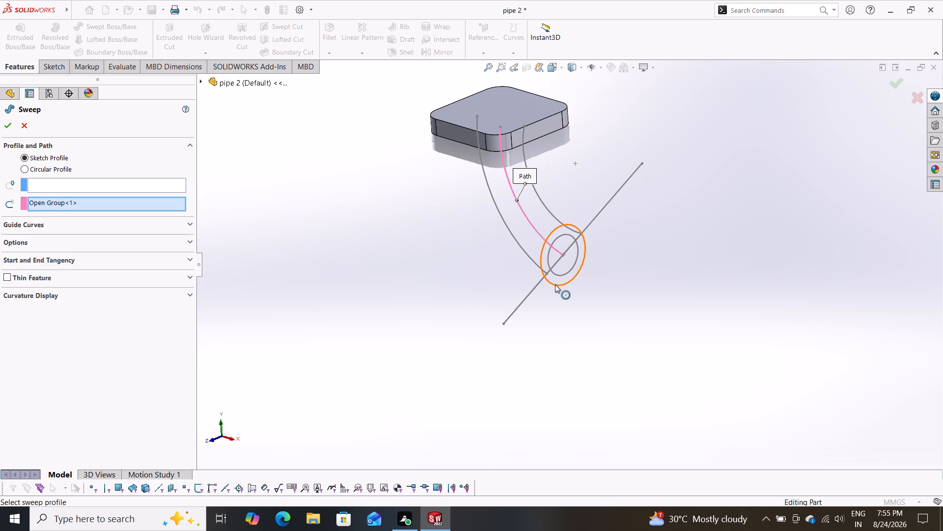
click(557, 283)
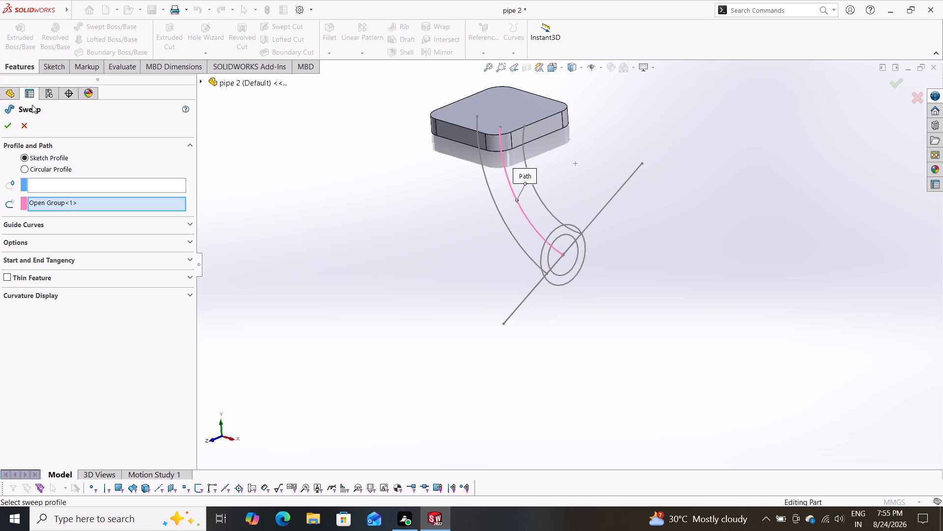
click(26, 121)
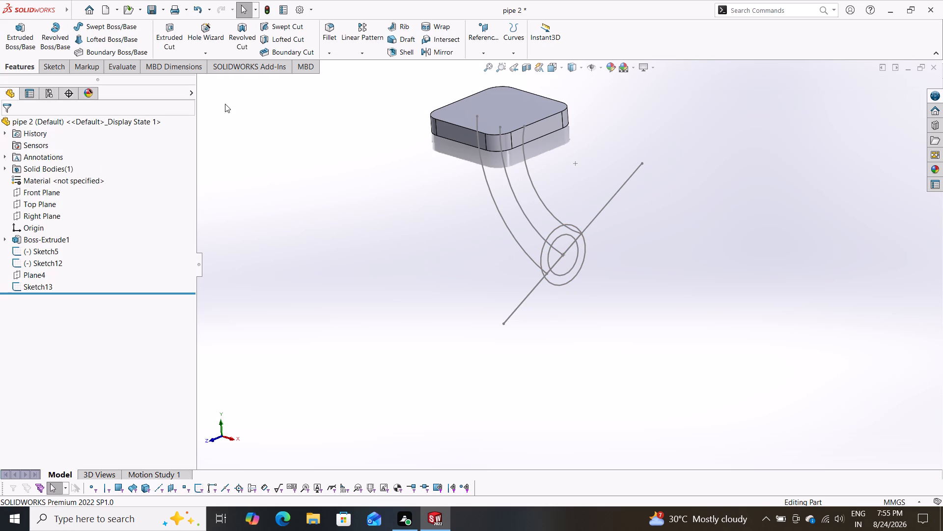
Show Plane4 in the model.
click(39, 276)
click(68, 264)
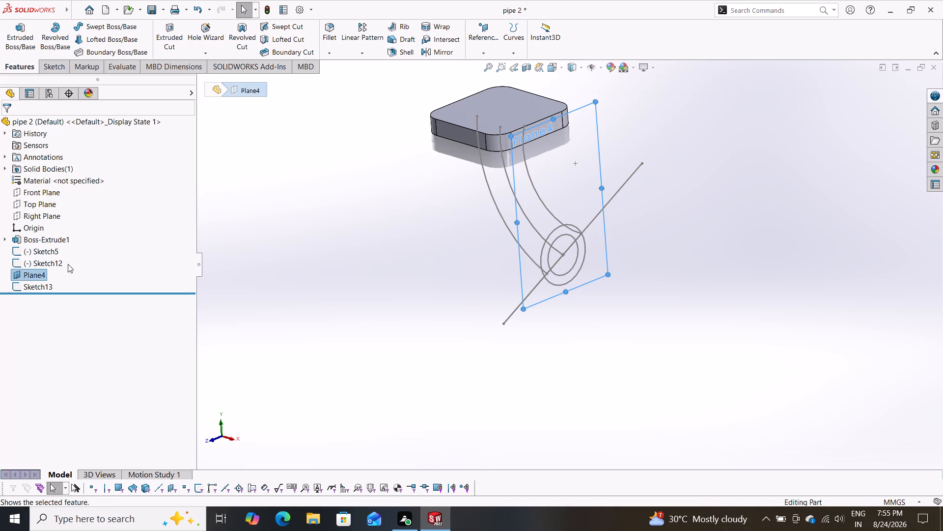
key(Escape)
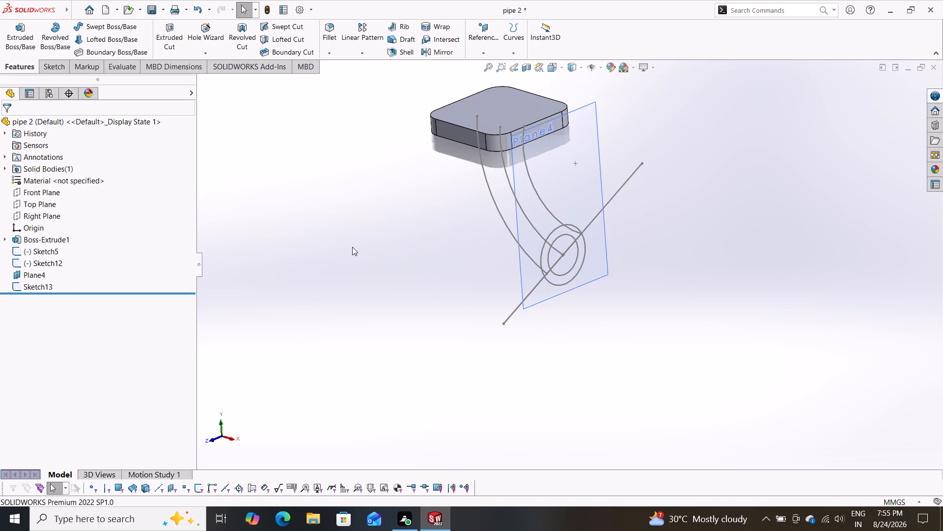
Sweep the concentric circles of Sketch13 along the middle arc to create the hollow curved pipe below the plate.
middle_drag(395, 236, 442, 241)
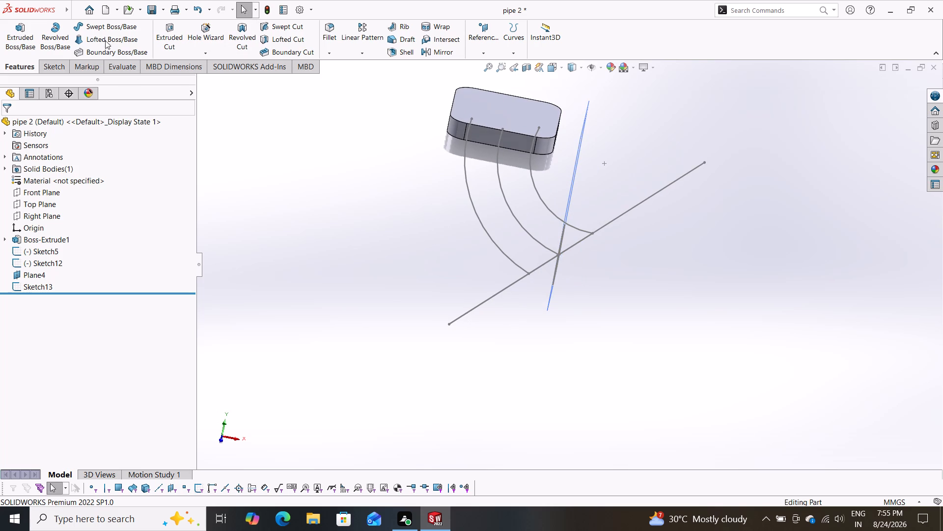
click(111, 27)
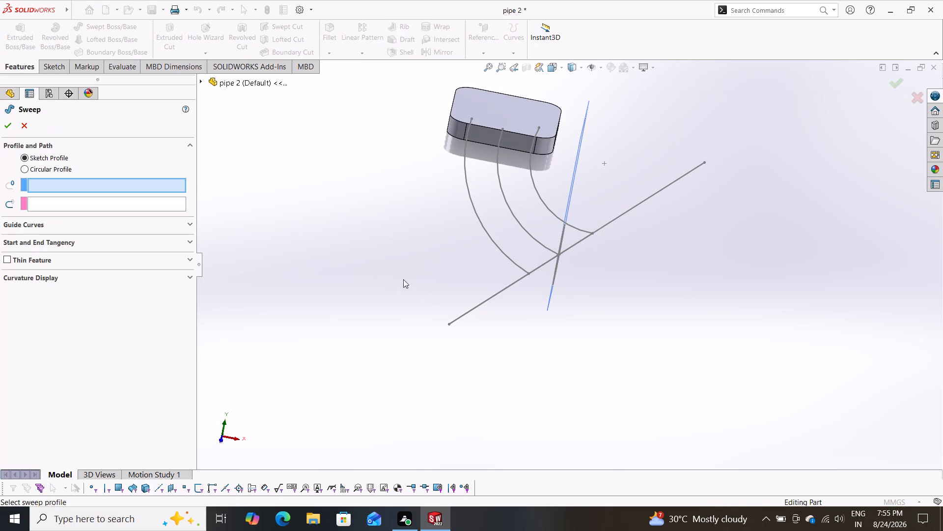
middle_drag(588, 303, 526, 281)
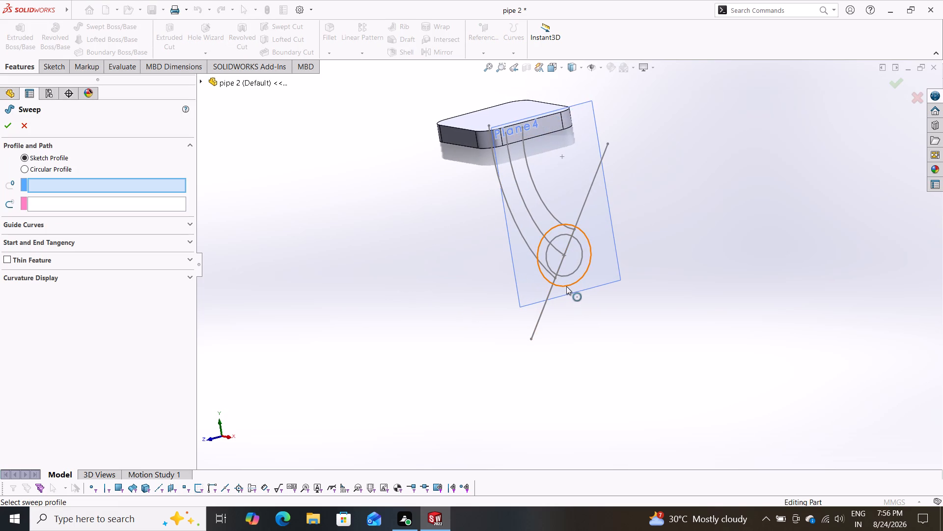
click(567, 285)
middle_drag(373, 295, 433, 307)
scroll(433, 307, down, 1)
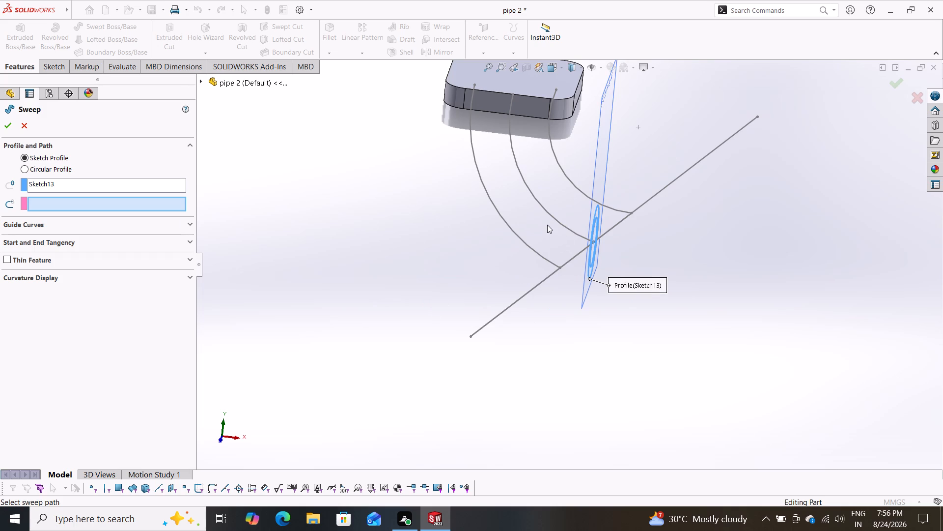
click(552, 220)
click(579, 174)
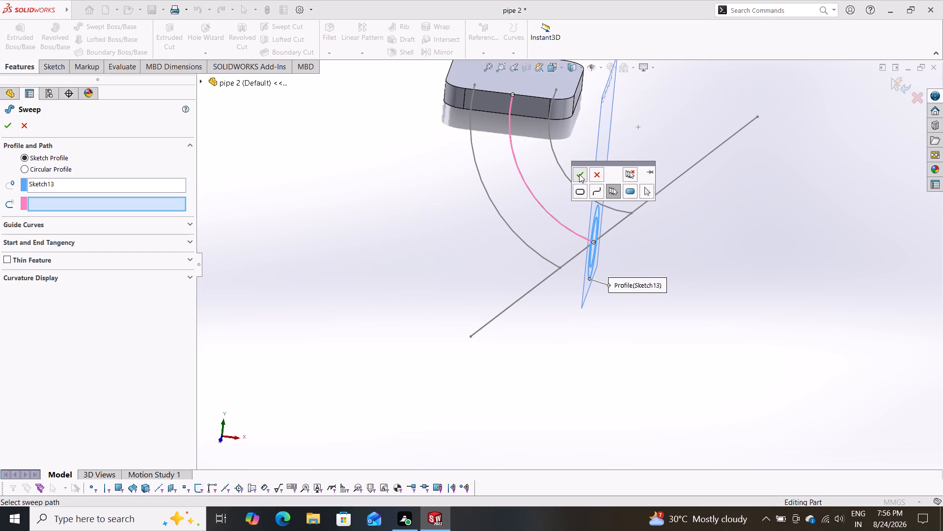
middle_drag(664, 282, 635, 262)
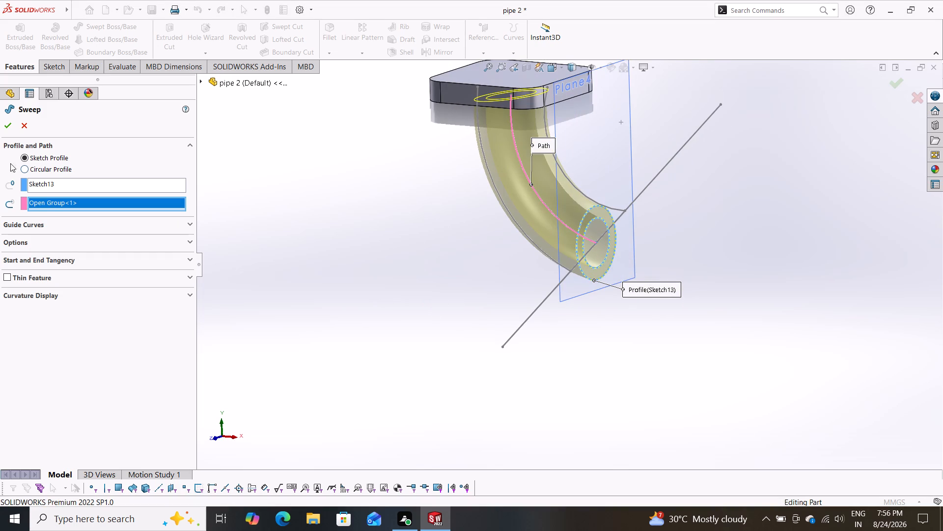
click(3, 128)
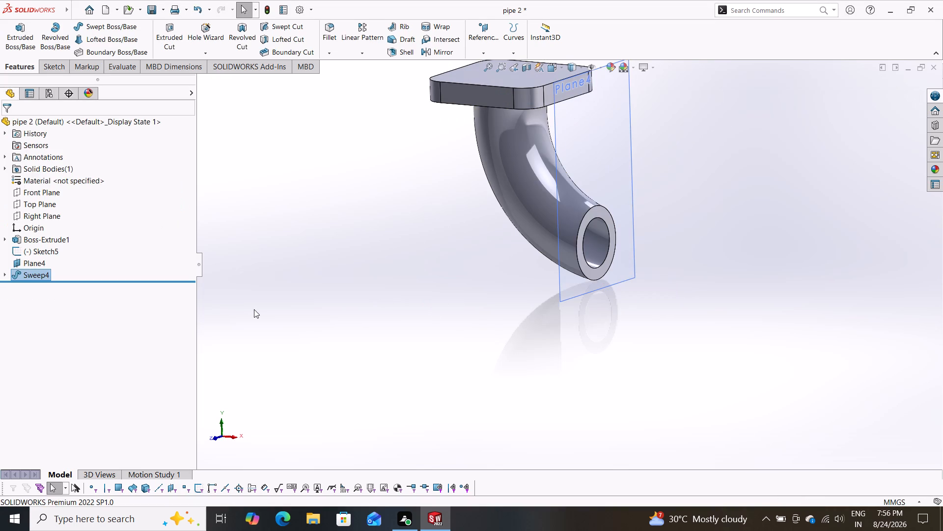
Hide Plane4.
click(39, 263)
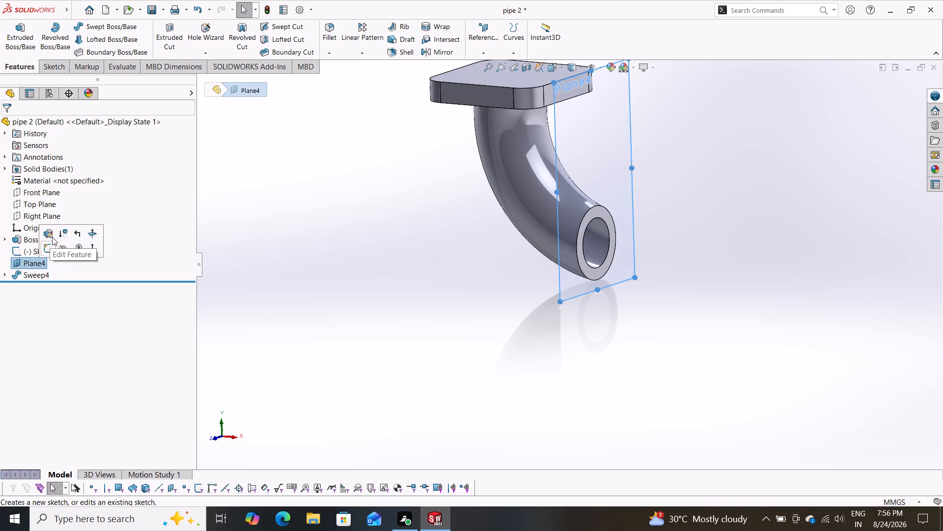
click(64, 251)
key(Escape)
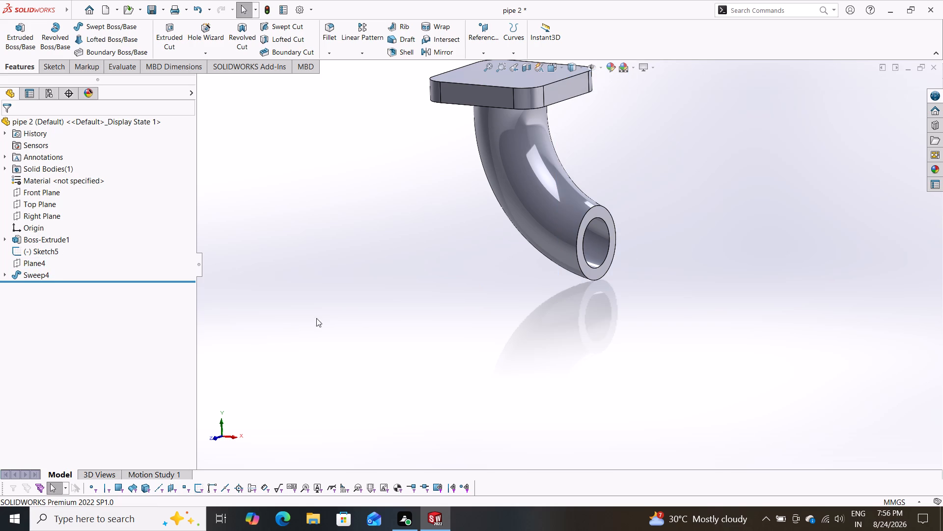
Open a sketch on the ring-shaped face at the pipe's free end and convert its outer circular edge into the sketch.
middle_drag(325, 289, 362, 318)
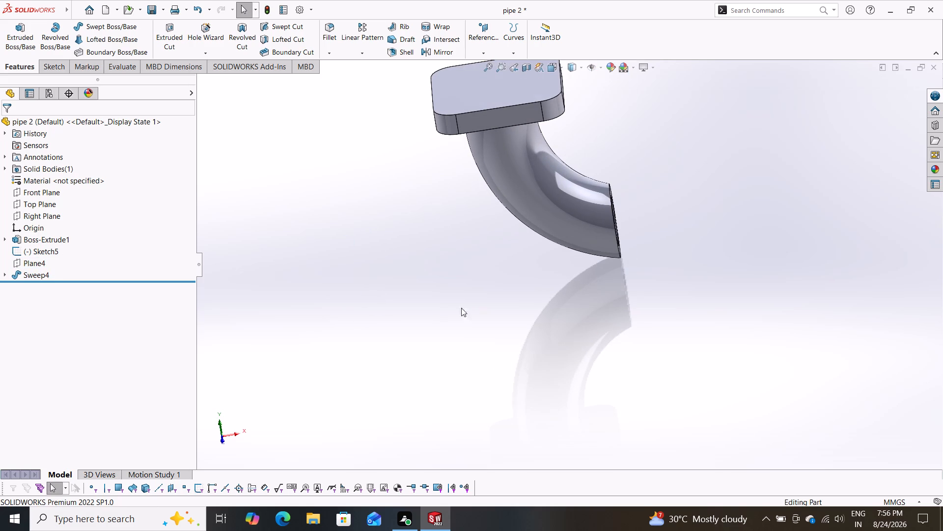
middle_drag(537, 287, 464, 307)
click(555, 238)
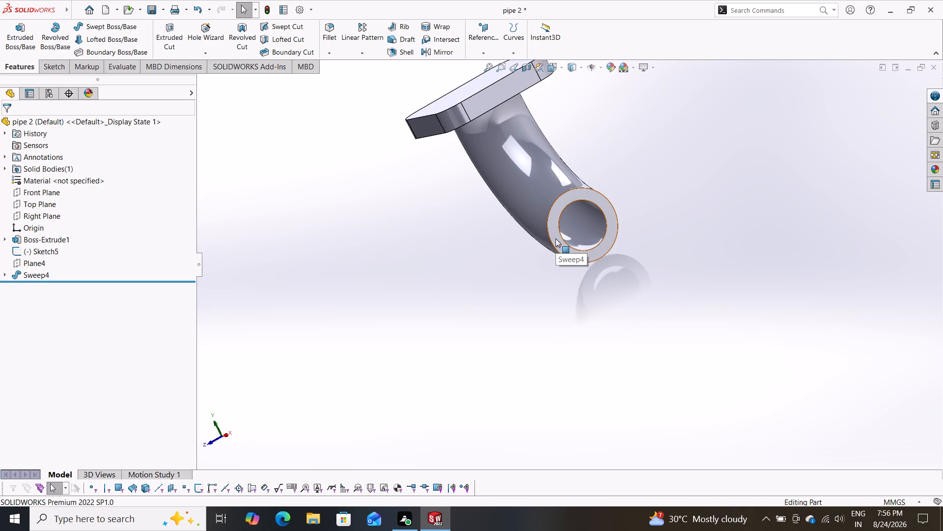
click(592, 210)
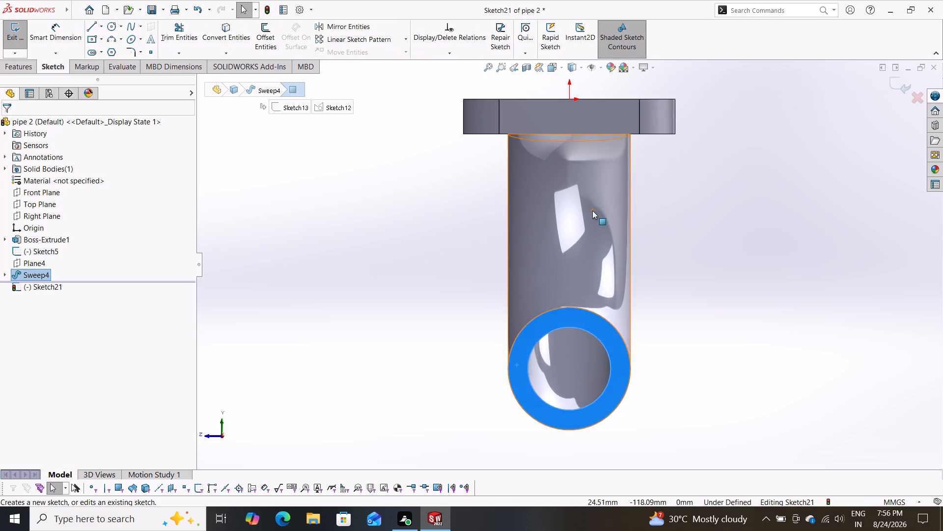
key(Escape)
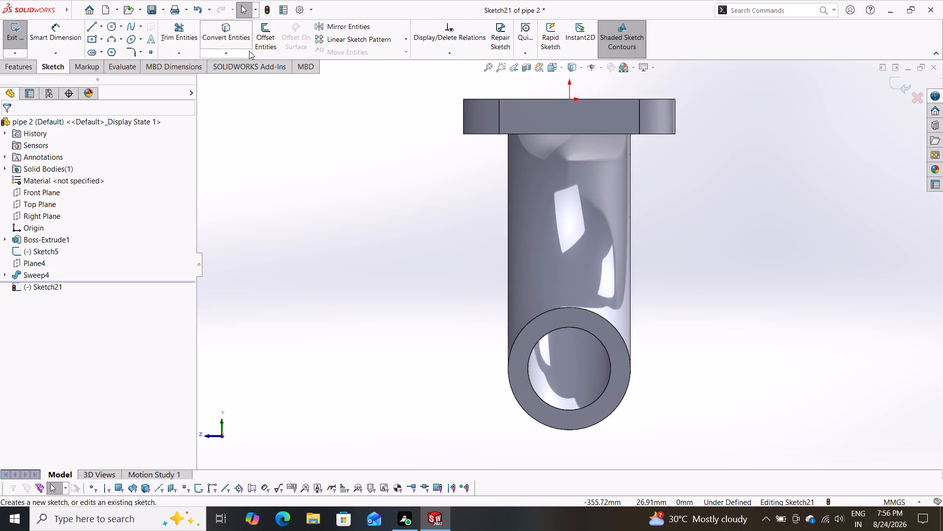
click(241, 36)
click(624, 339)
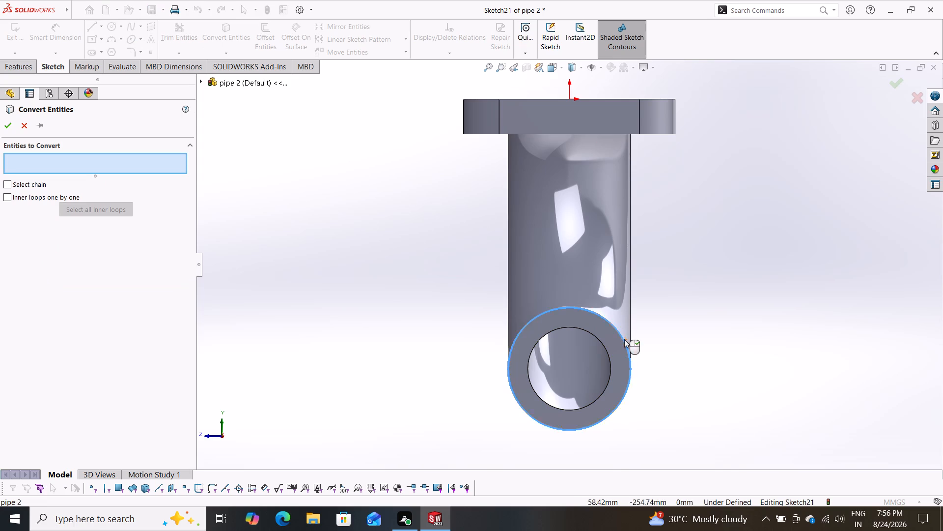
click(3, 129)
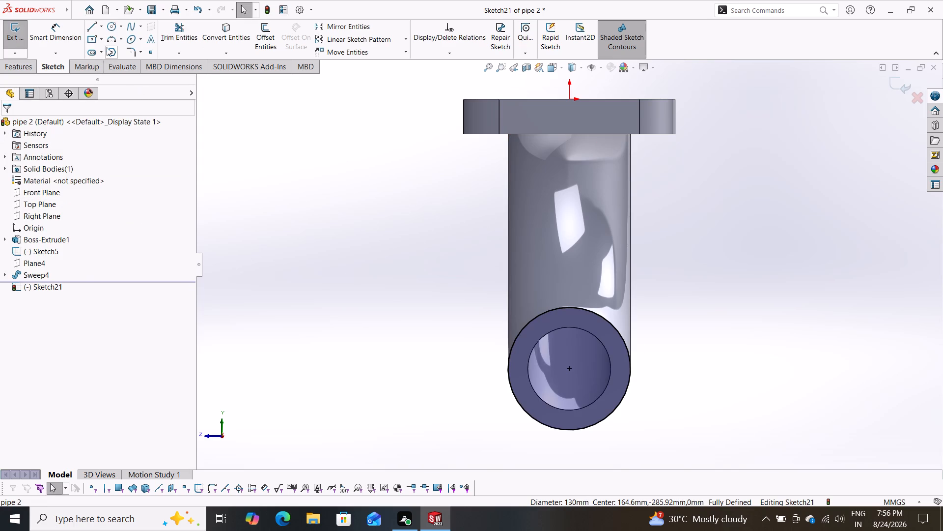
drag(290, 165, 288, 158)
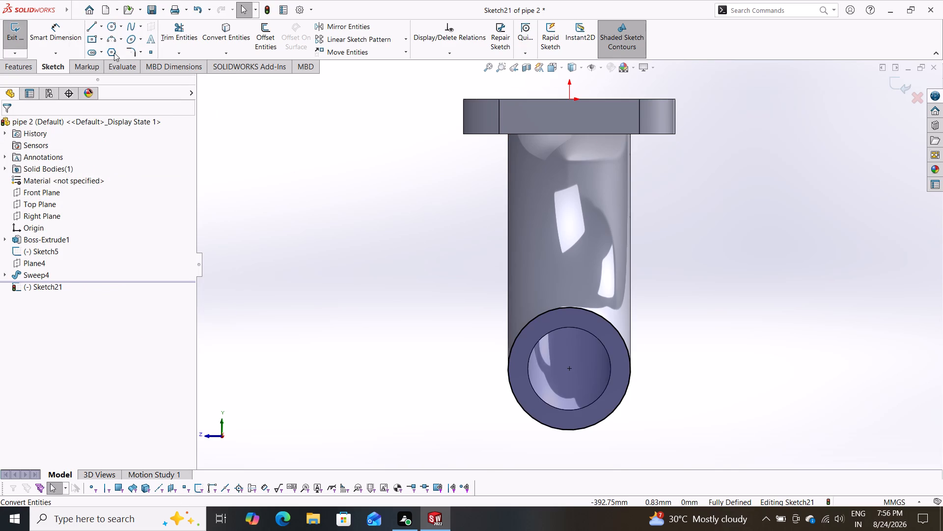
Sketch a centre rectangle about 378 mm wide, centred on the circle at the pipe's free end.
click(101, 35)
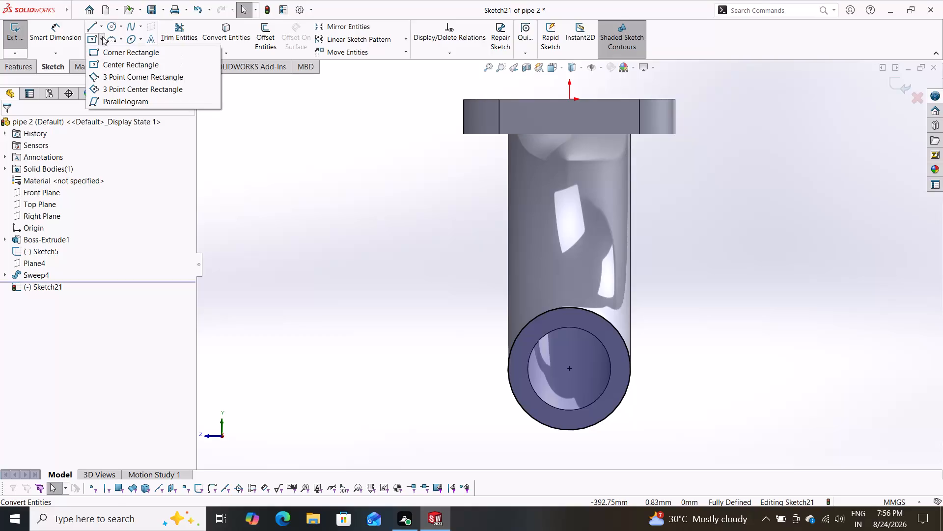
click(103, 60)
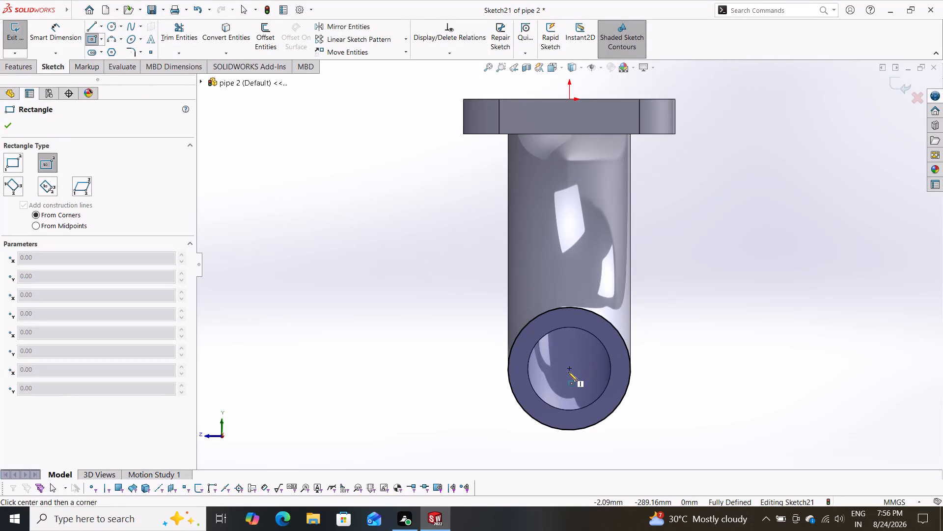
click(570, 371)
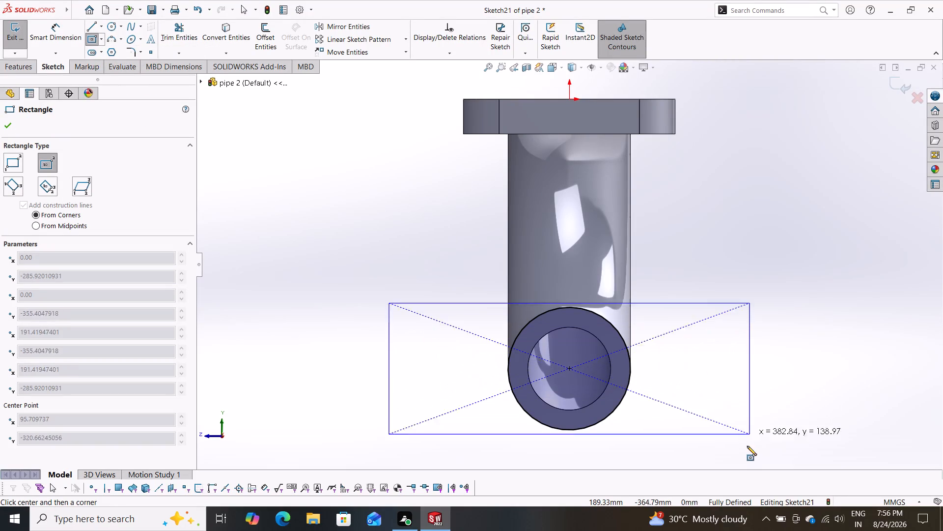
click(747, 457)
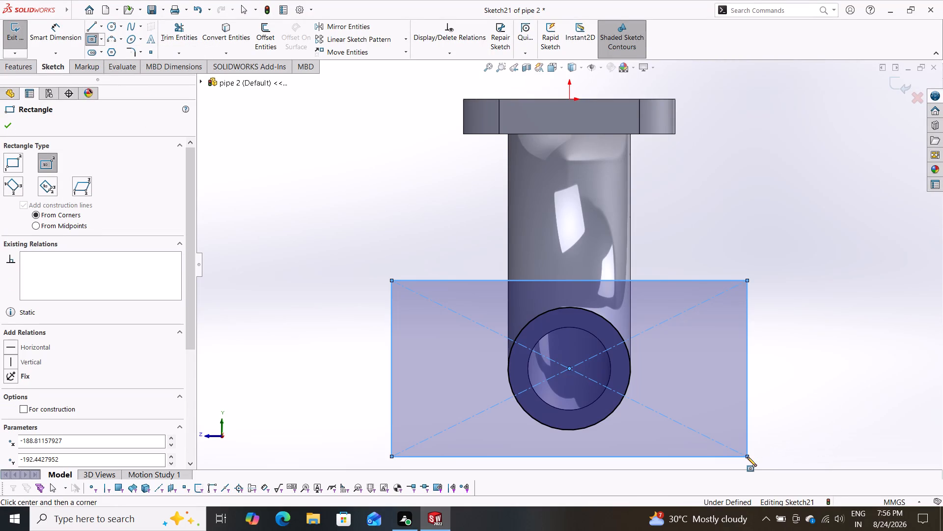
Dimension the rectangle's height and width to 225 mm each.
click(56, 40)
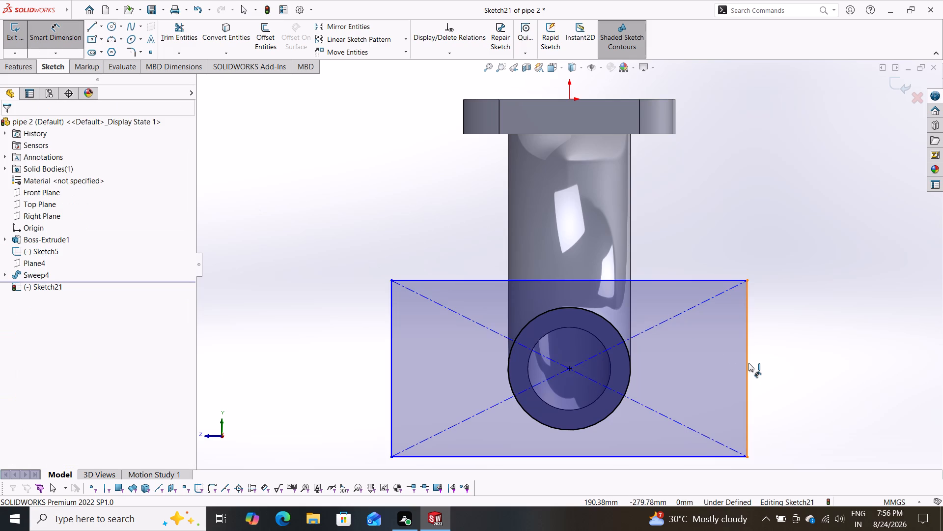
click(749, 363)
click(790, 361)
text(225)
key(Return)
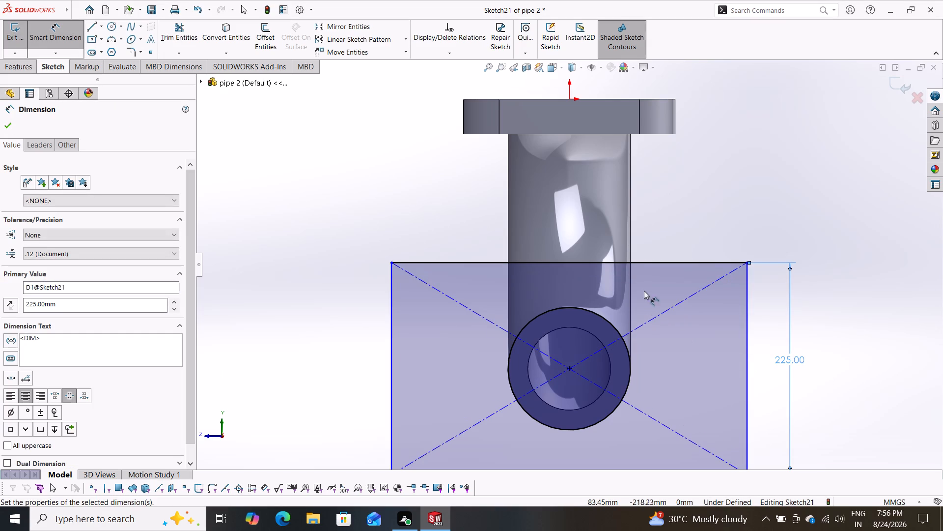
click(635, 263)
click(651, 220)
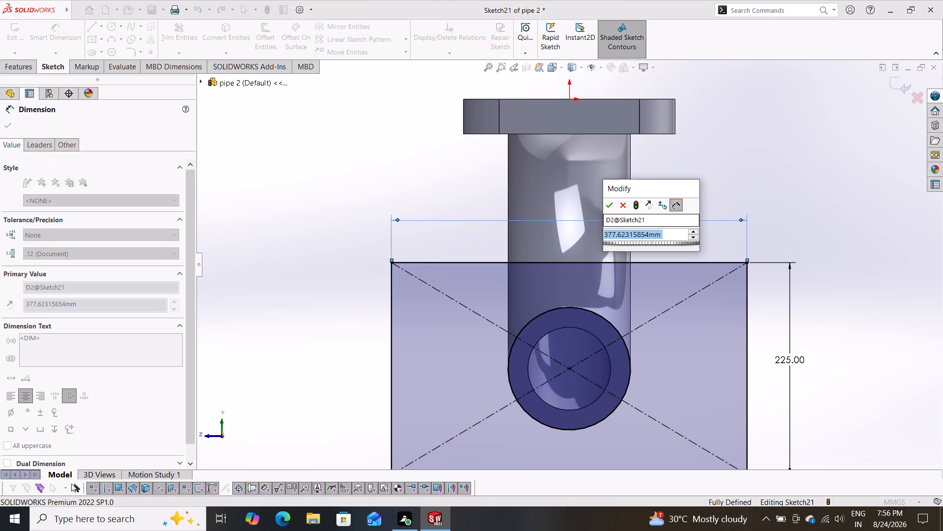
text(225)
key(Return)
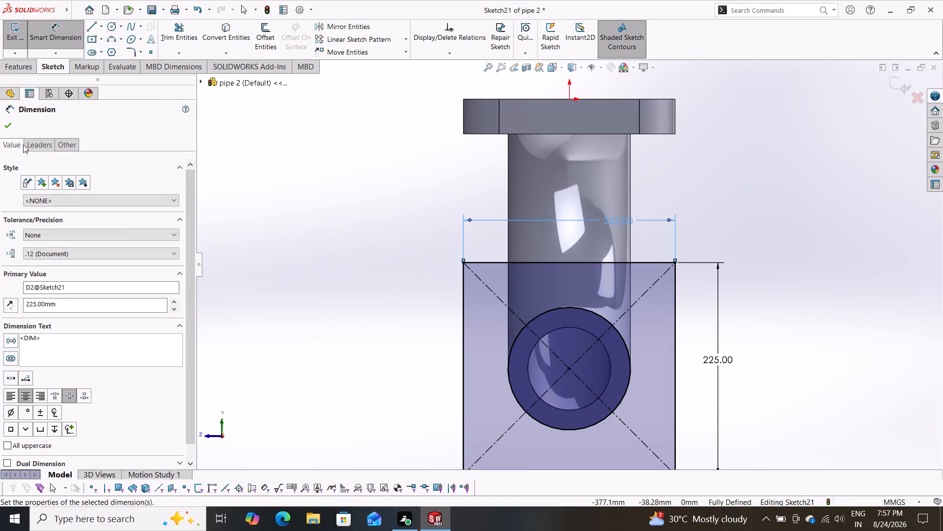
click(14, 128)
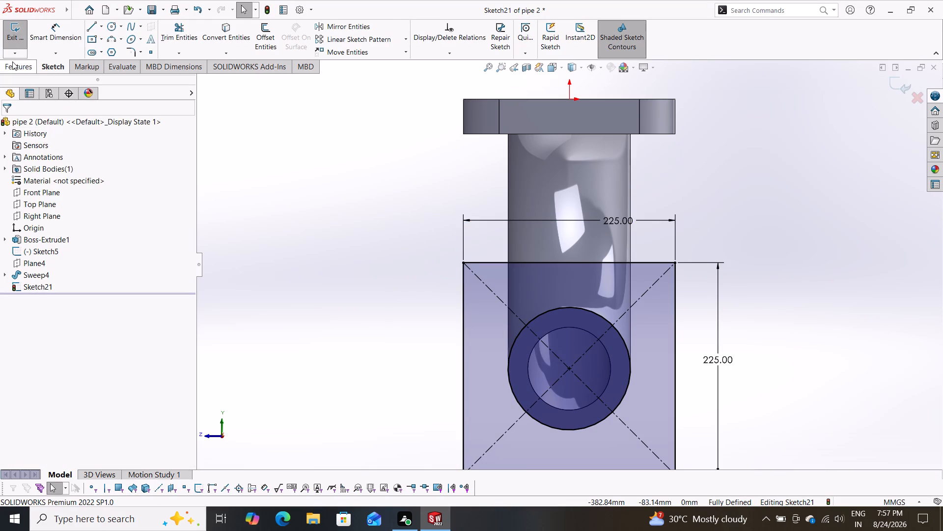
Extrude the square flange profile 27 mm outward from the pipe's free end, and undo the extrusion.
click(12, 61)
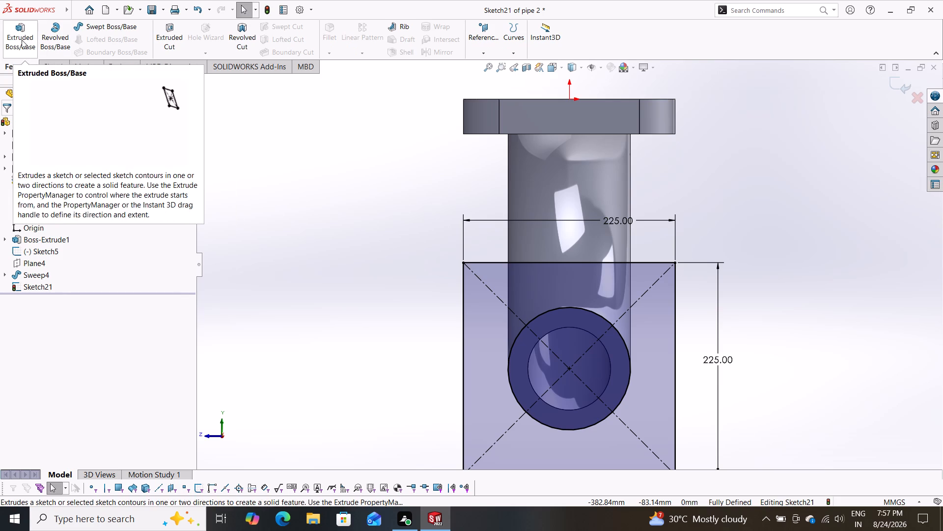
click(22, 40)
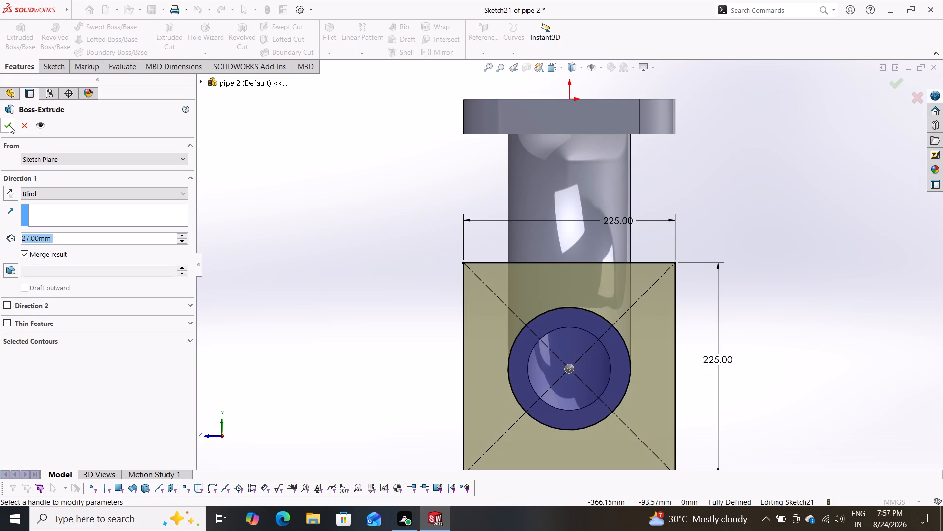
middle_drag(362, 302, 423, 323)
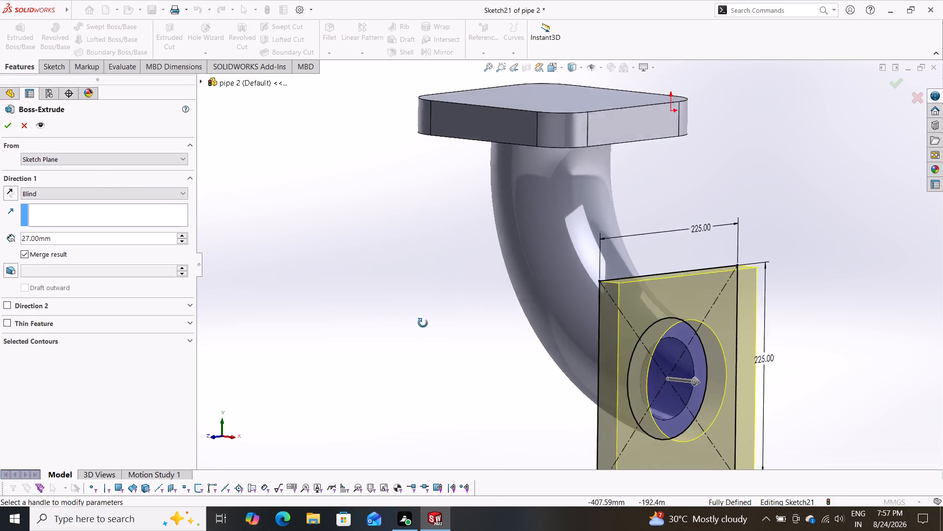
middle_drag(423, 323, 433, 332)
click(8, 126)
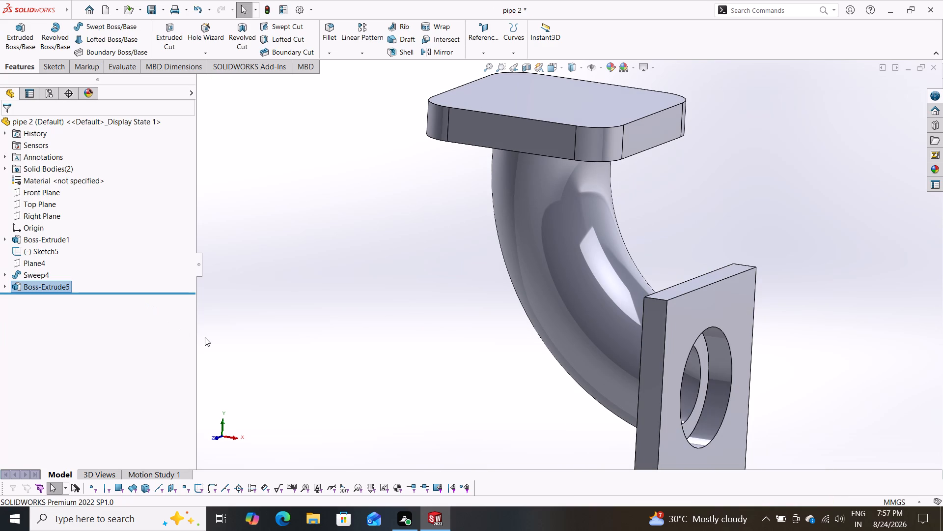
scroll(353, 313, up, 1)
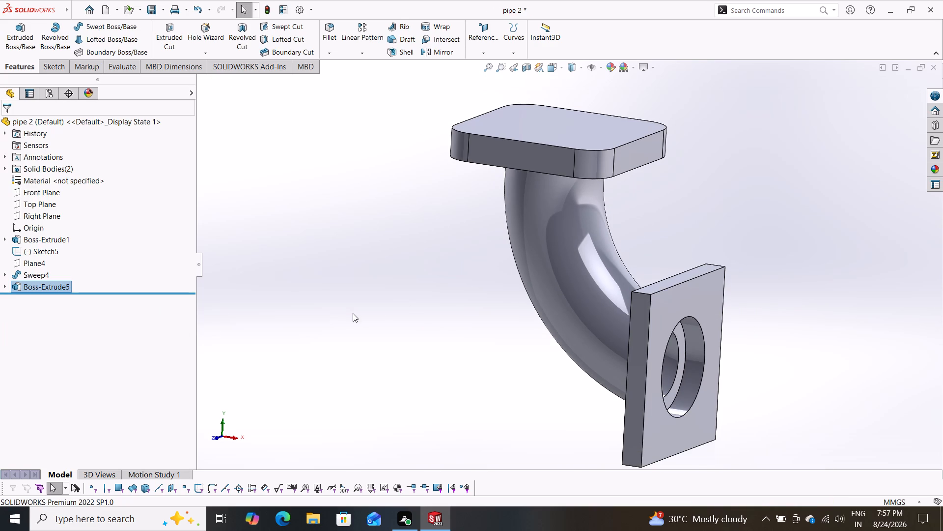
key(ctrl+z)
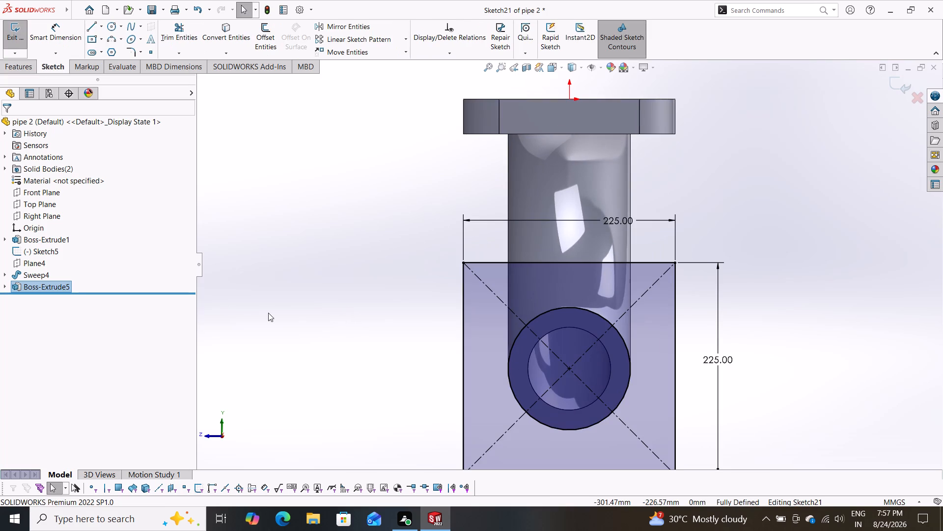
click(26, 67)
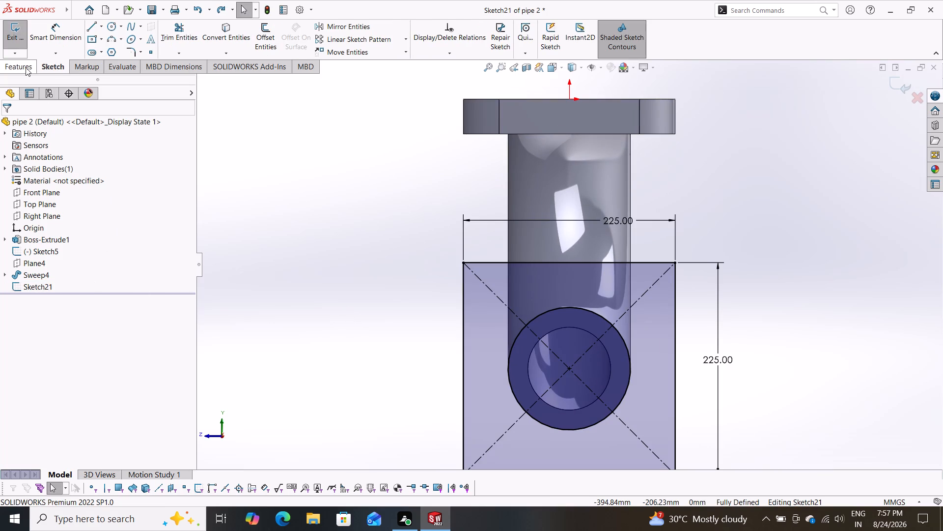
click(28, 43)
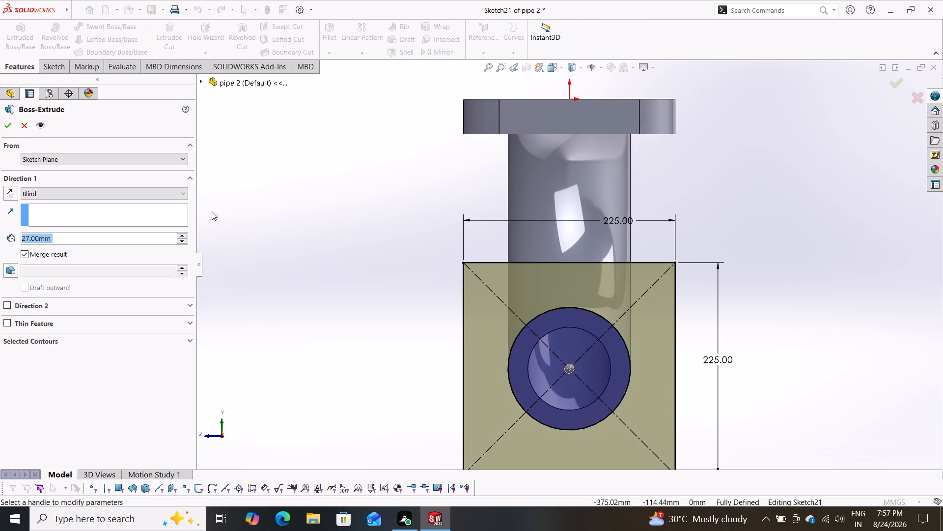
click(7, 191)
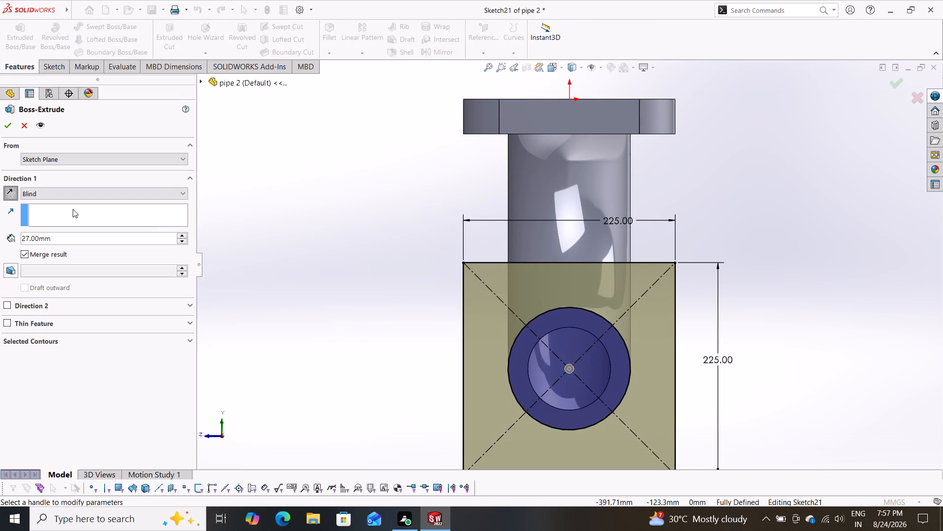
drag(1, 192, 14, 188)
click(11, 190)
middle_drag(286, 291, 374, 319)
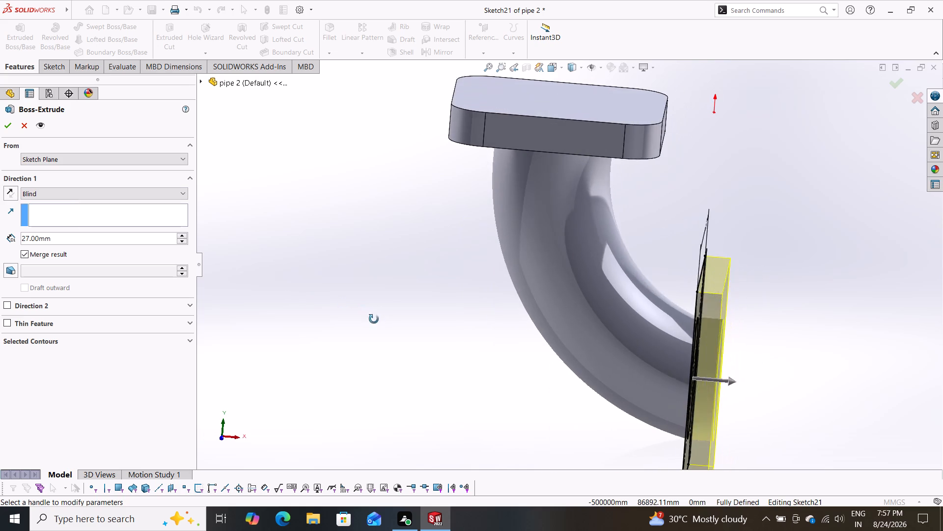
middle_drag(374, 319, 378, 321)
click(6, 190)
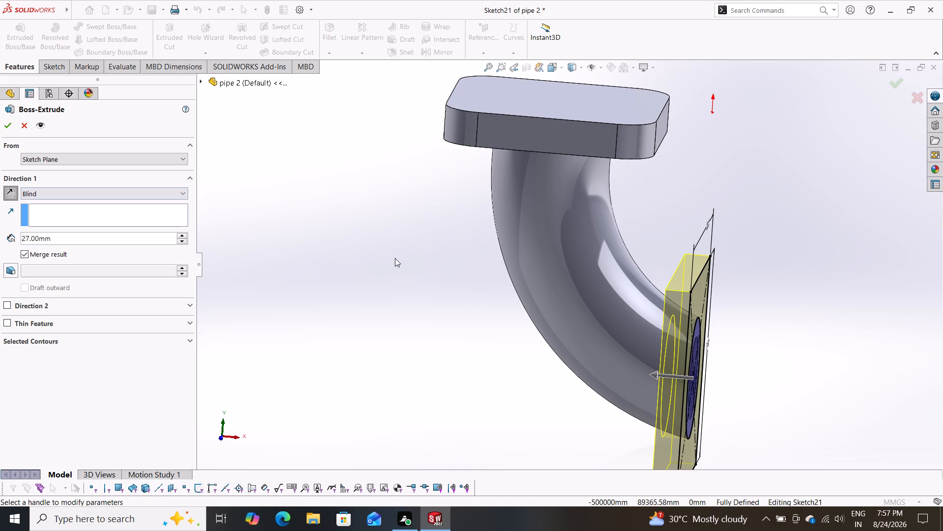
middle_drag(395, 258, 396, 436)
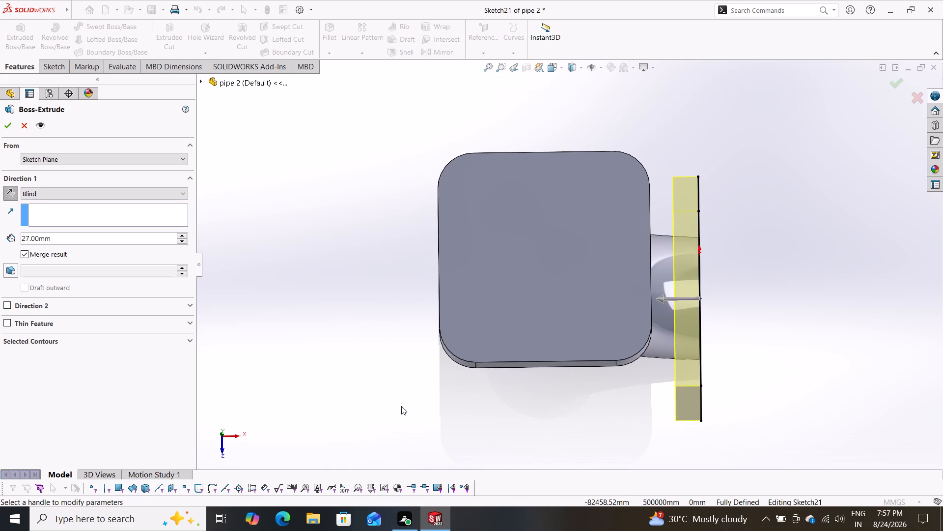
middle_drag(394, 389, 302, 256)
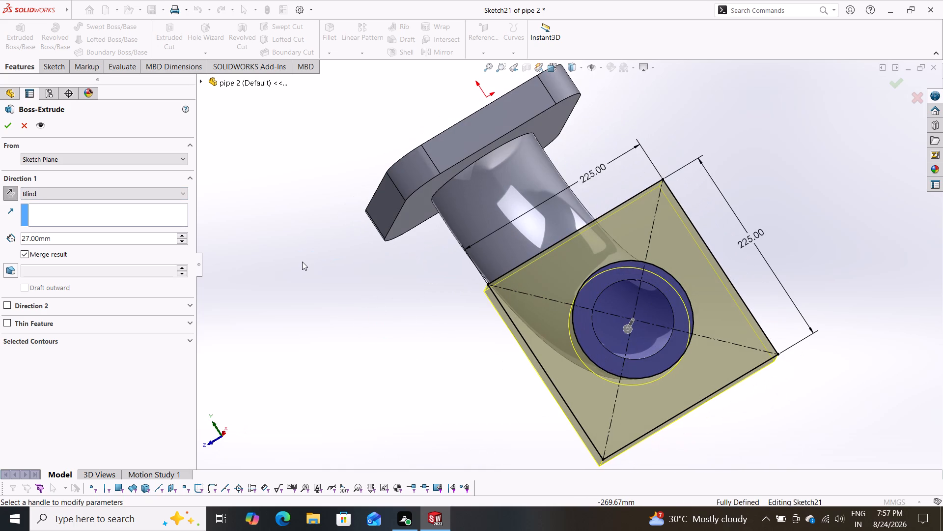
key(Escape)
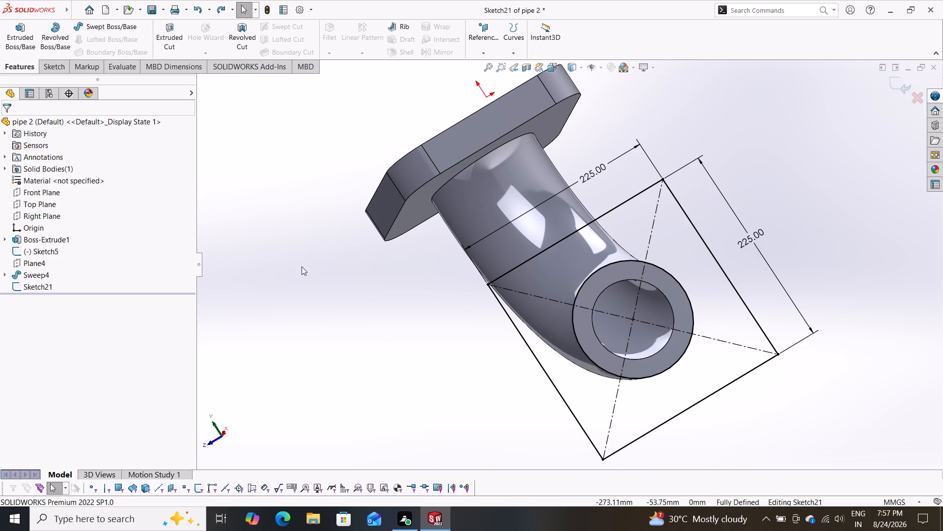
Fillet all four corners of the square flange sketch with a 38 mm radius.
click(66, 75)
click(66, 65)
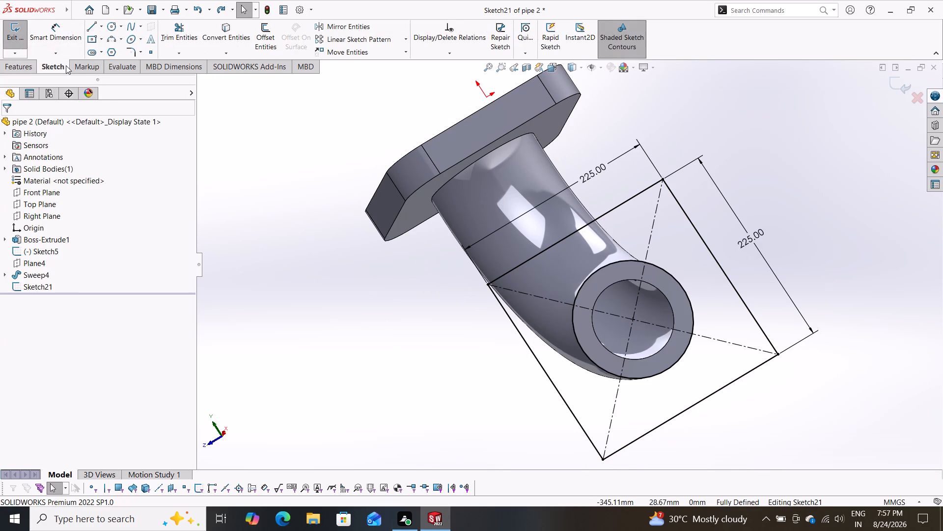
click(130, 51)
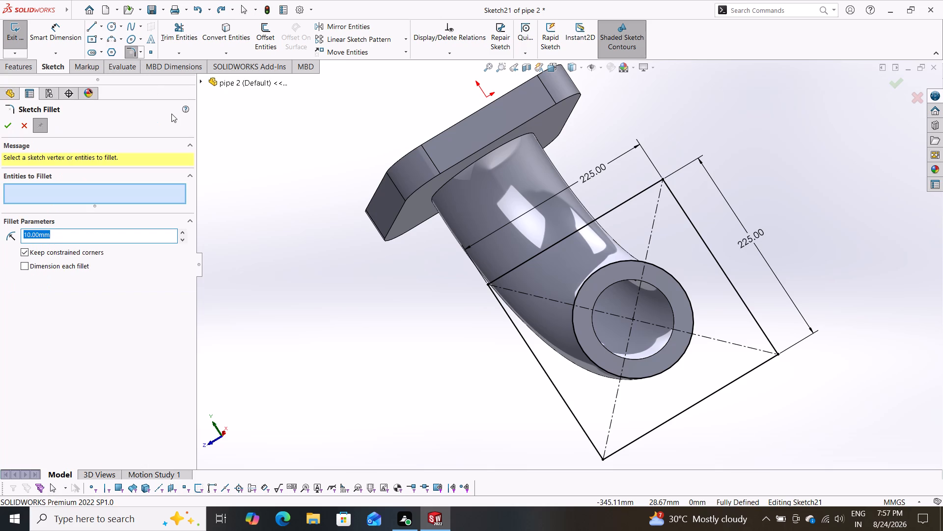
drag(517, 256, 503, 266)
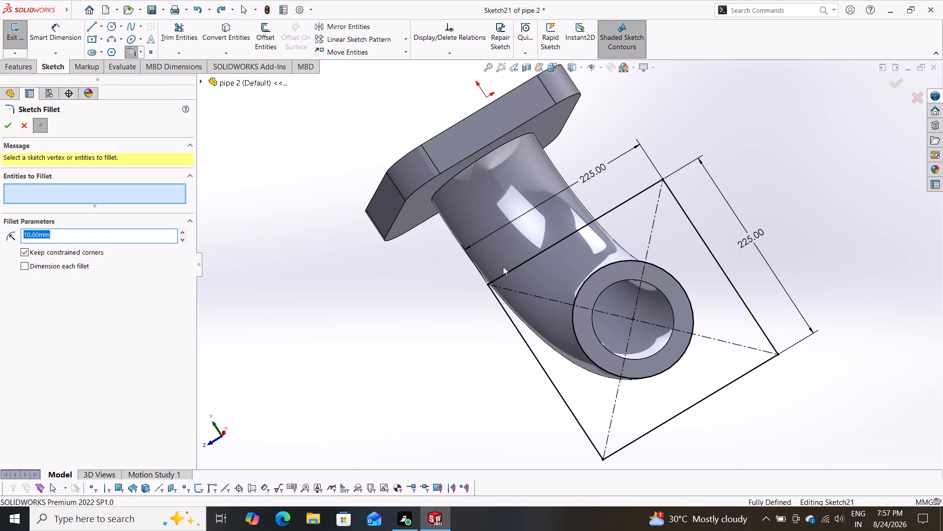
drag(503, 266, 461, 309)
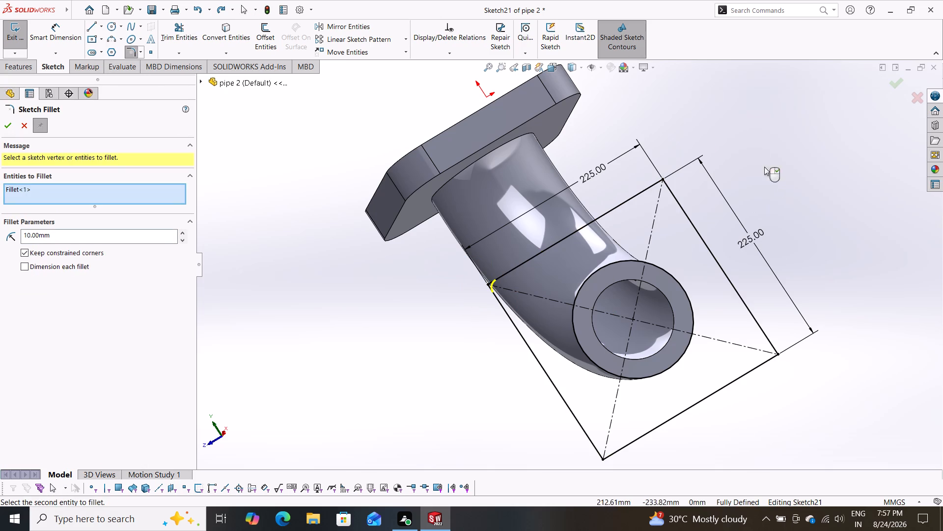
drag(690, 140, 647, 222)
drag(788, 336, 762, 365)
drag(674, 455, 574, 455)
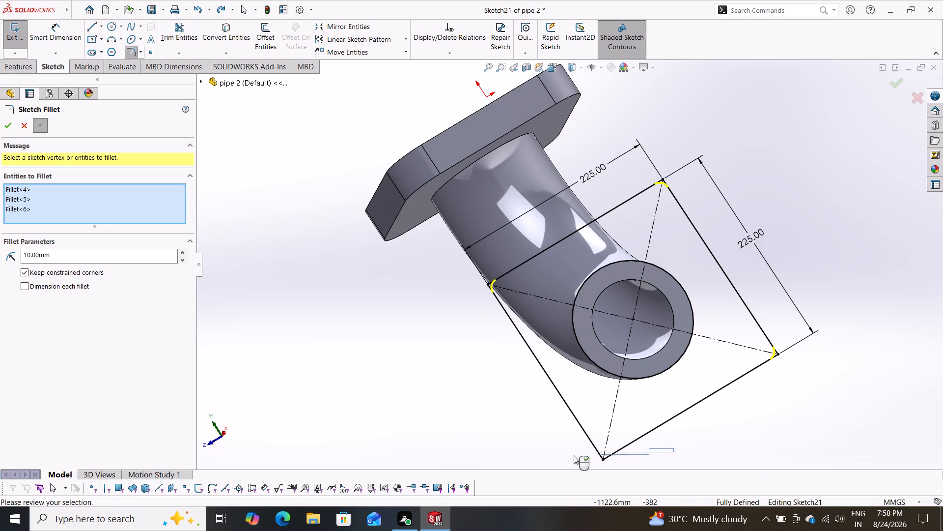
drag(574, 455, 573, 463)
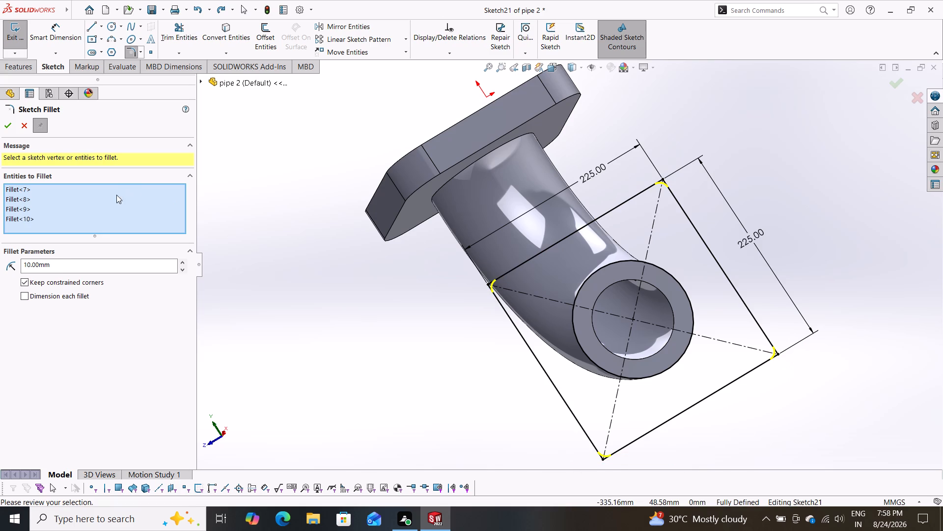
drag(74, 265, 0, 239)
text(38)
key(Return)
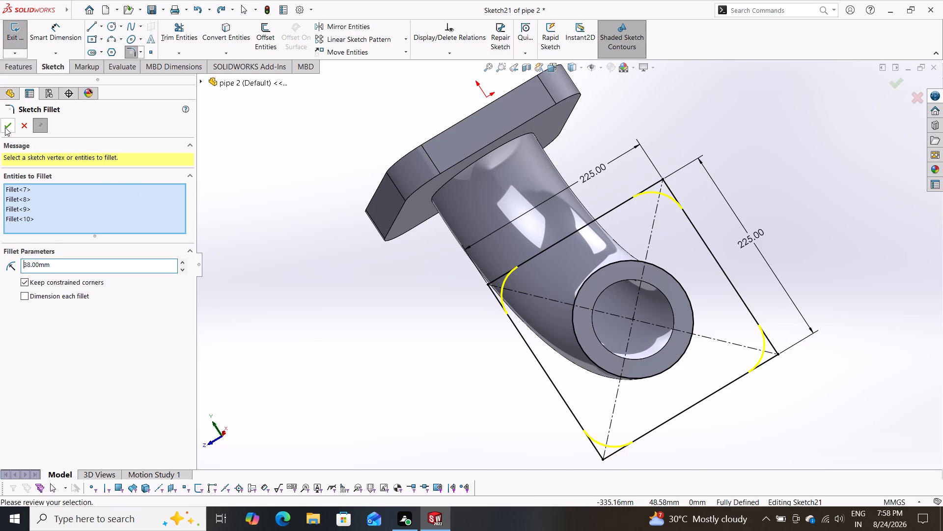
click(5, 127)
middle_drag(380, 321, 465, 353)
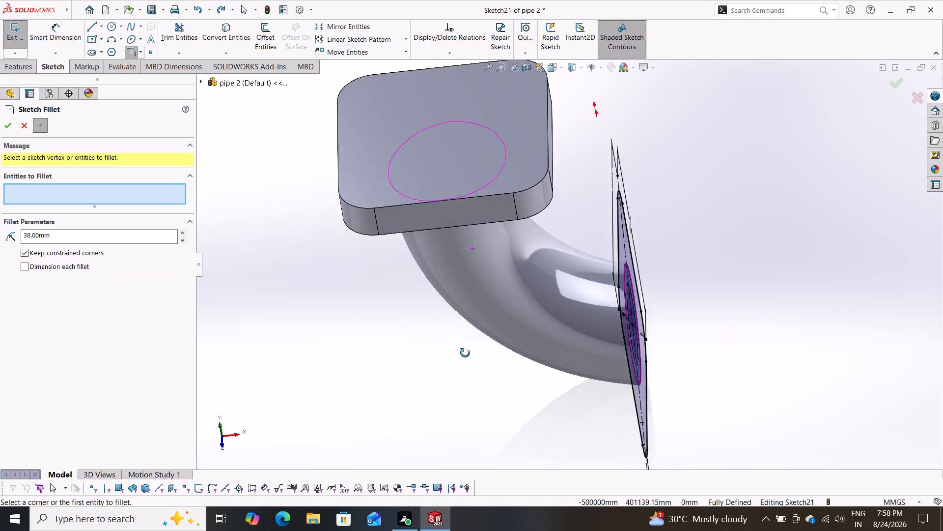
middle_drag(465, 353, 457, 366)
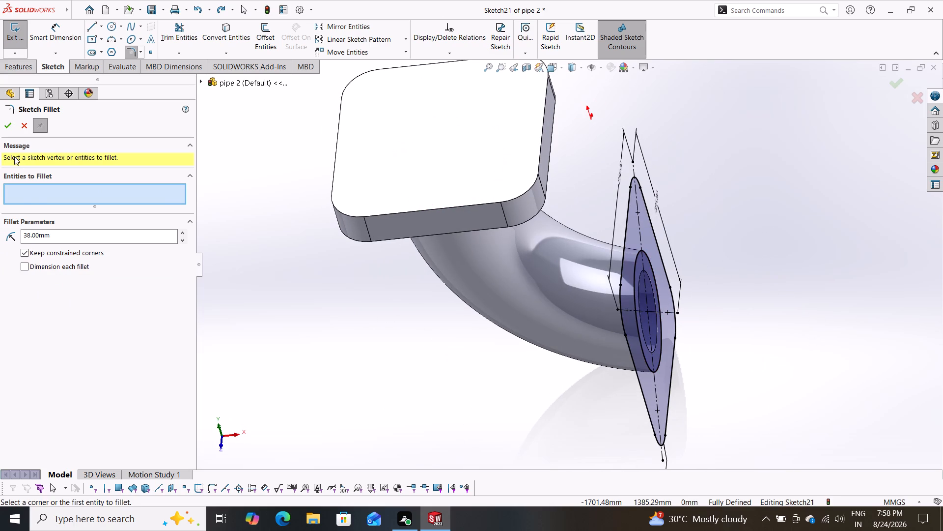
click(9, 123)
Set up a 27 mm boss extrusion of the rounded flange profile, starting at a 5 mm offset reversed back along the pipe.
click(11, 61)
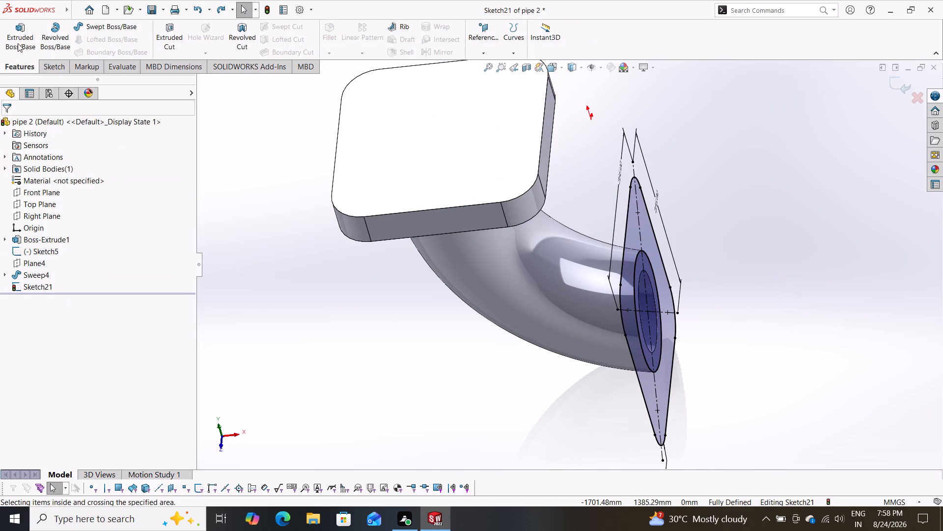
click(16, 35)
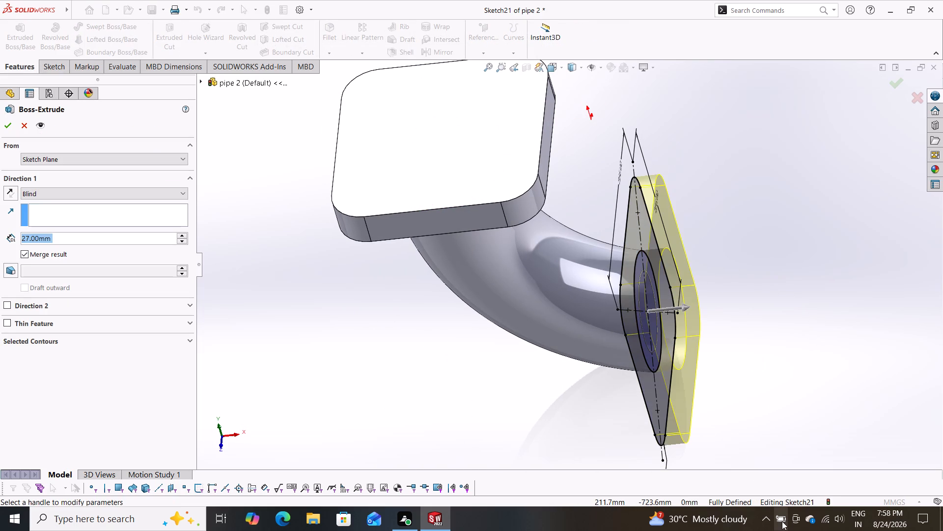
click(108, 157)
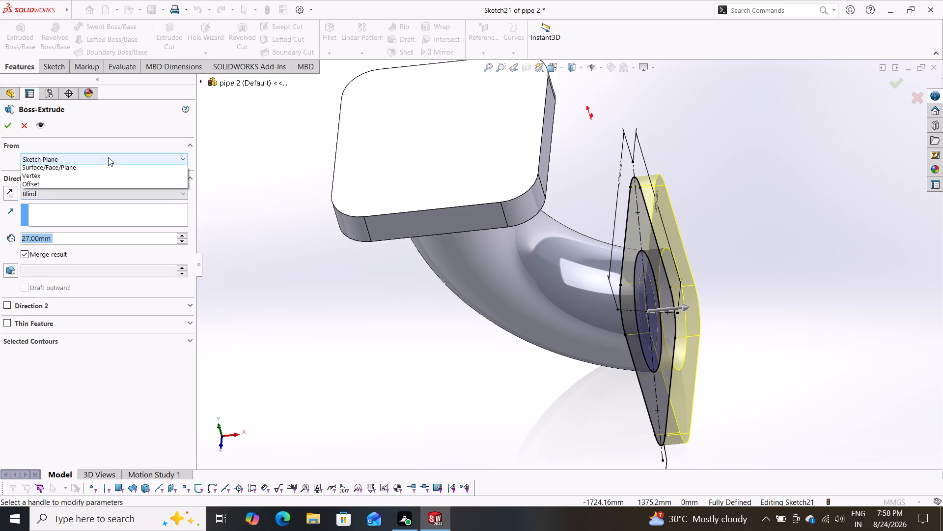
click(79, 195)
middle_drag(404, 312, 426, 387)
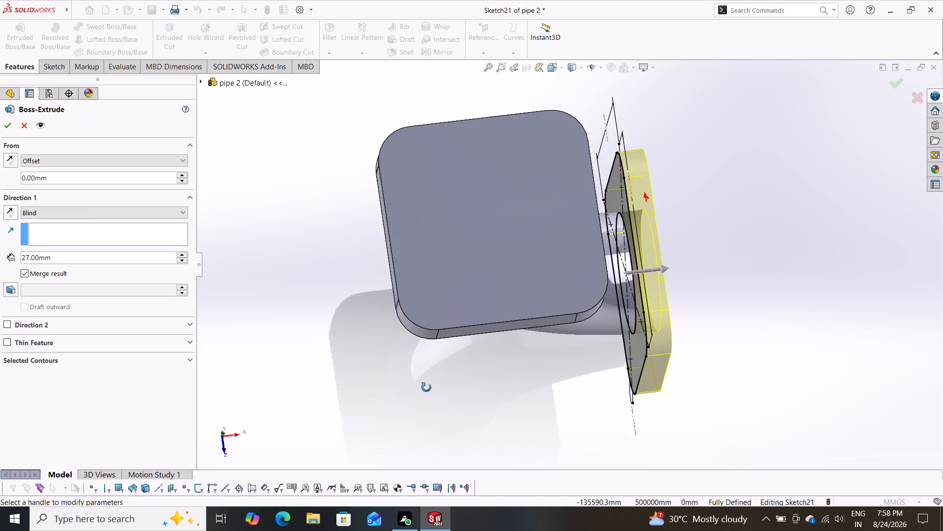
middle_drag(426, 387, 432, 409)
drag(62, 176, 0, 176)
key(5)
key(Return)
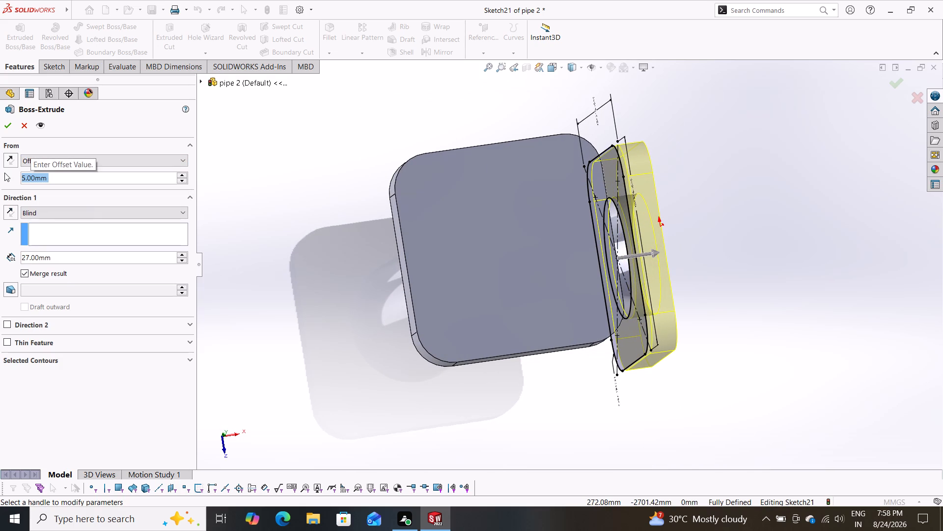
click(9, 159)
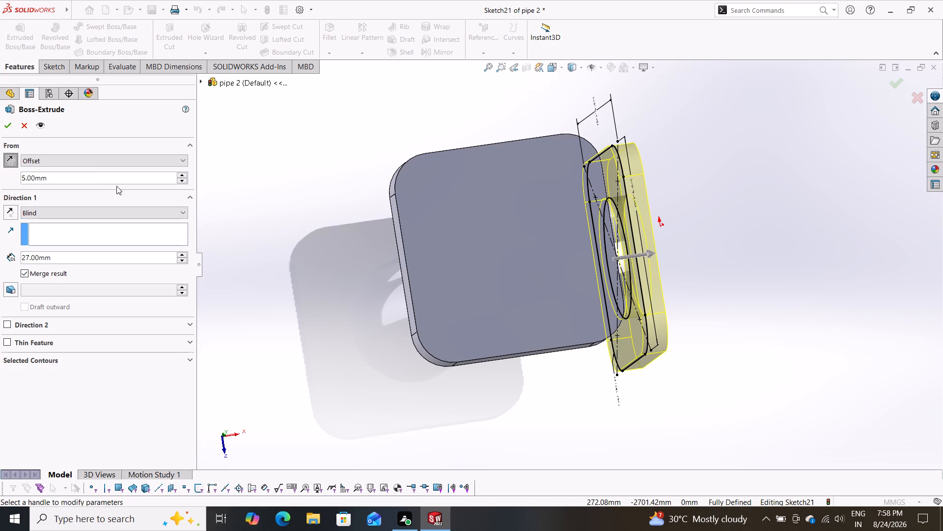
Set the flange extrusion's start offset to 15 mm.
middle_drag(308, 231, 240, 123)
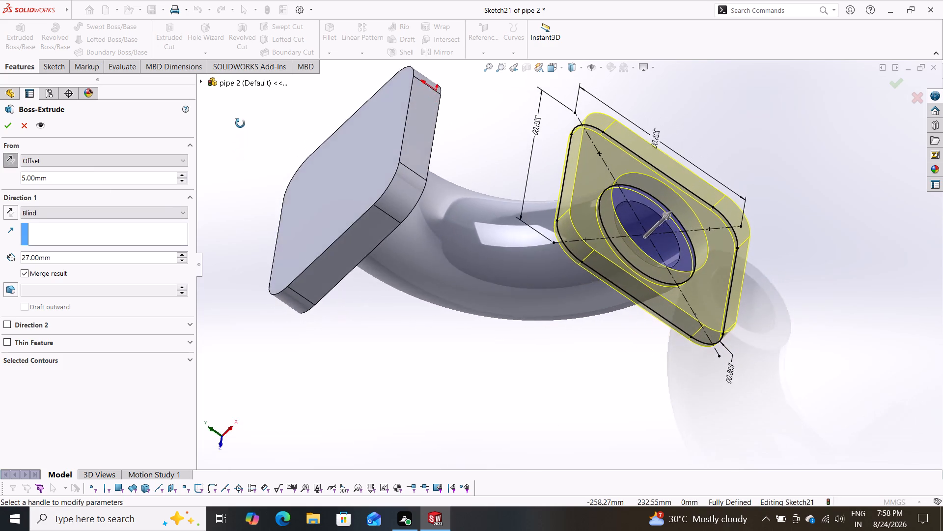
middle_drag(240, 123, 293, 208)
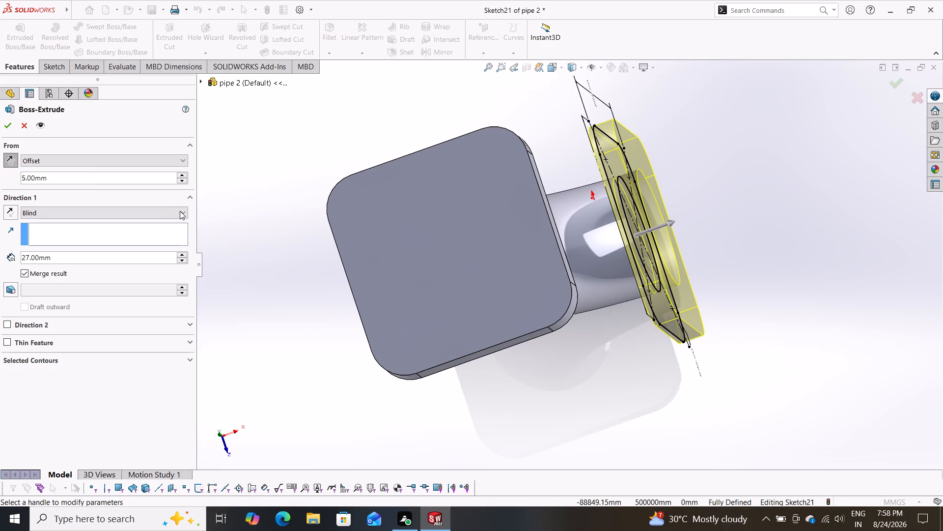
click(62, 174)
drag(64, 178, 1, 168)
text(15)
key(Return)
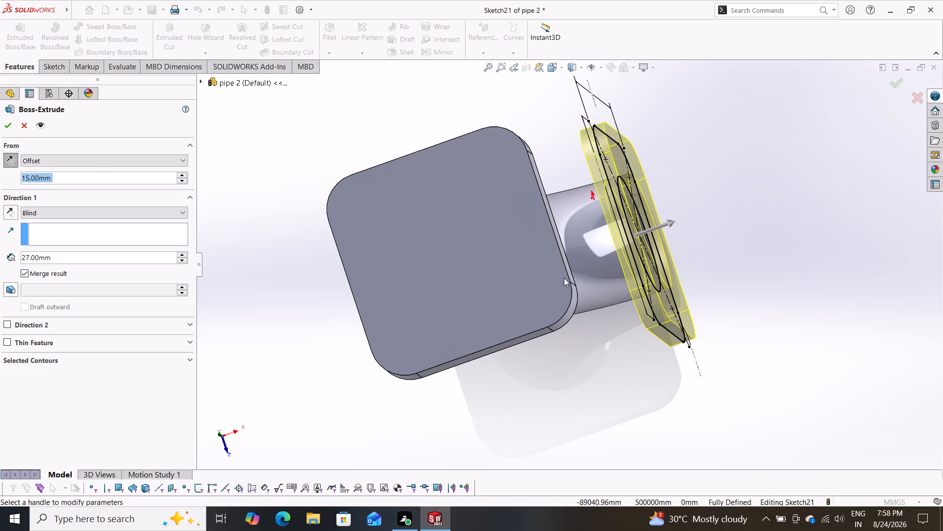
Set the start offset to 37 mm (27+10) and complete the 27 mm flange extrusion merged with the pipe.
middle_drag(791, 274, 743, 207)
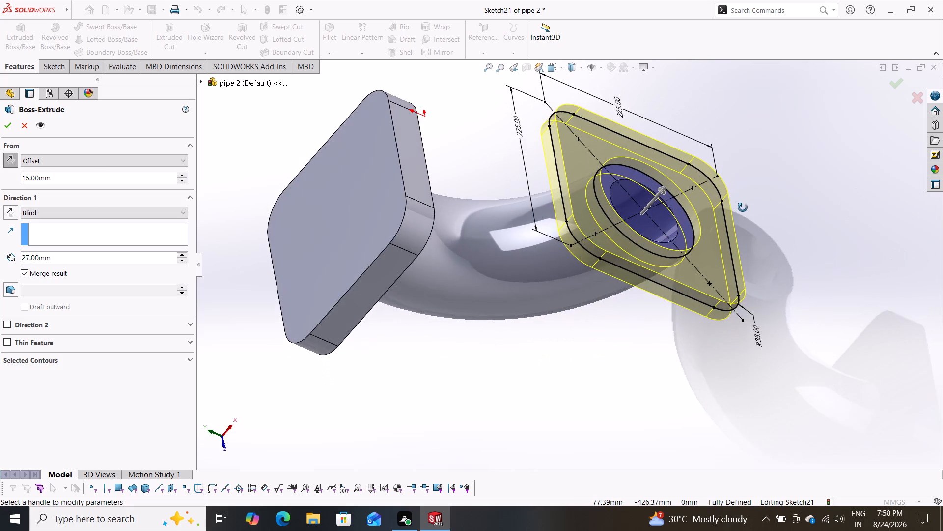
middle_drag(743, 207, 773, 298)
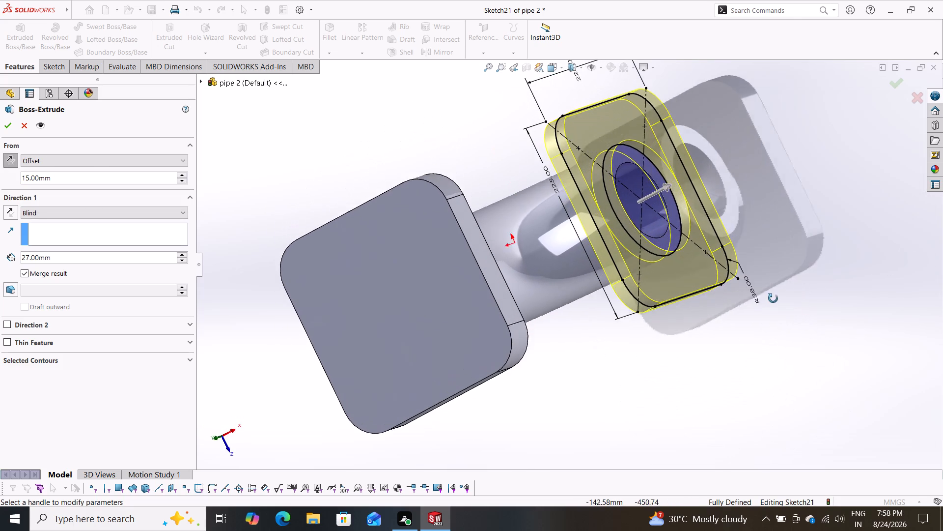
middle_drag(773, 298, 726, 232)
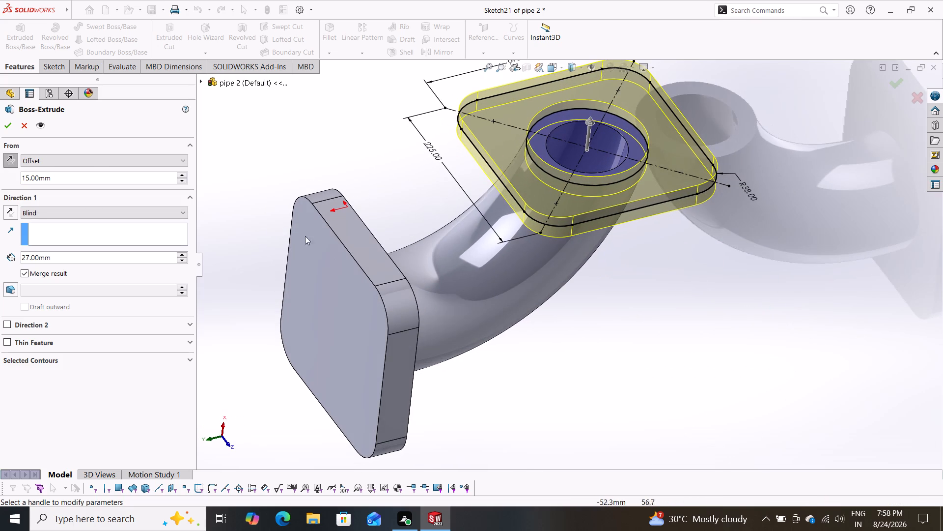
drag(69, 177, 0, 176)
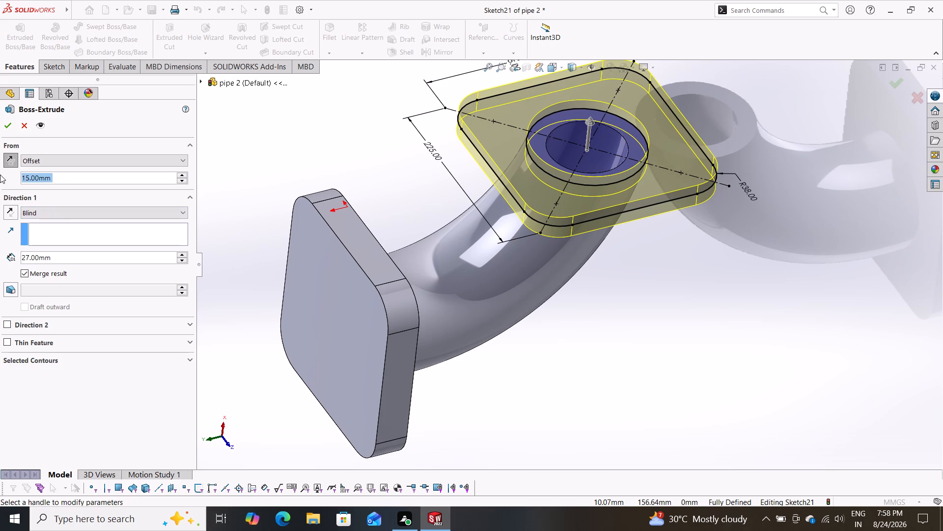
text(27+10)
key(Return)
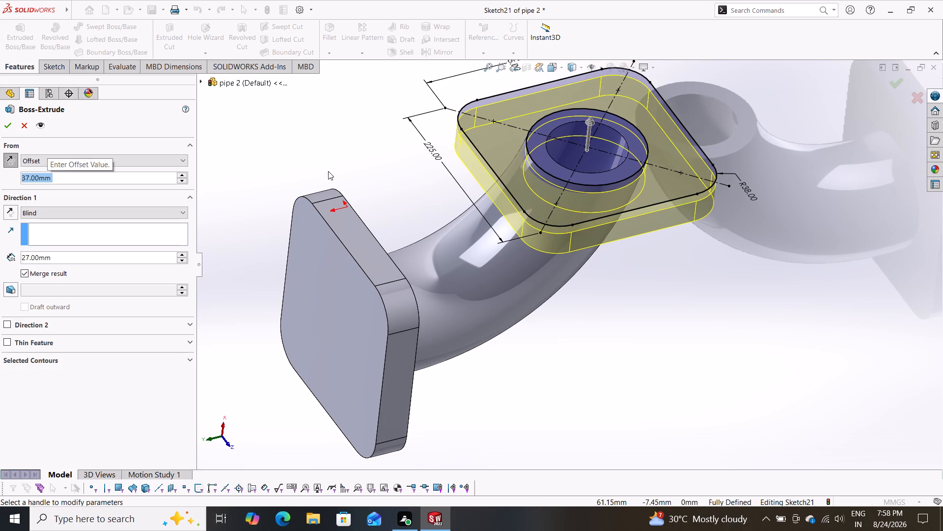
middle_drag(371, 147, 402, 74)
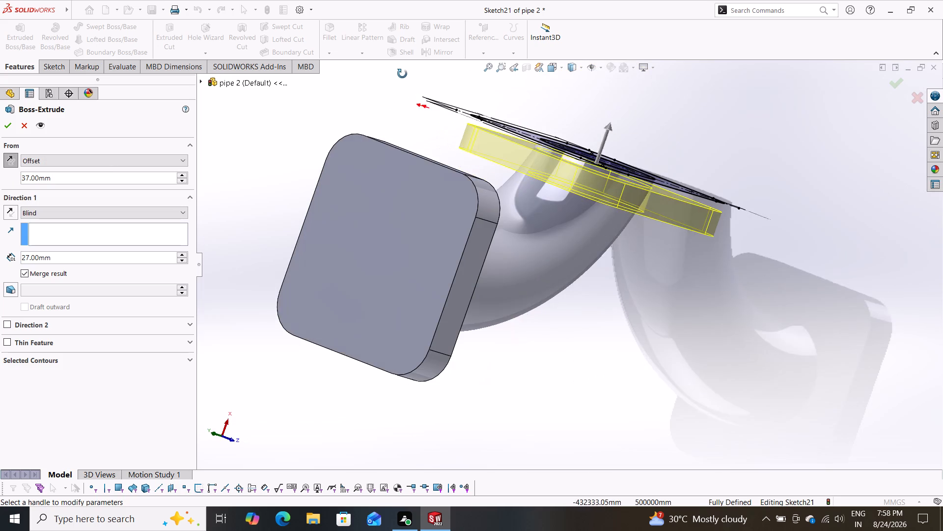
middle_drag(402, 74, 402, 73)
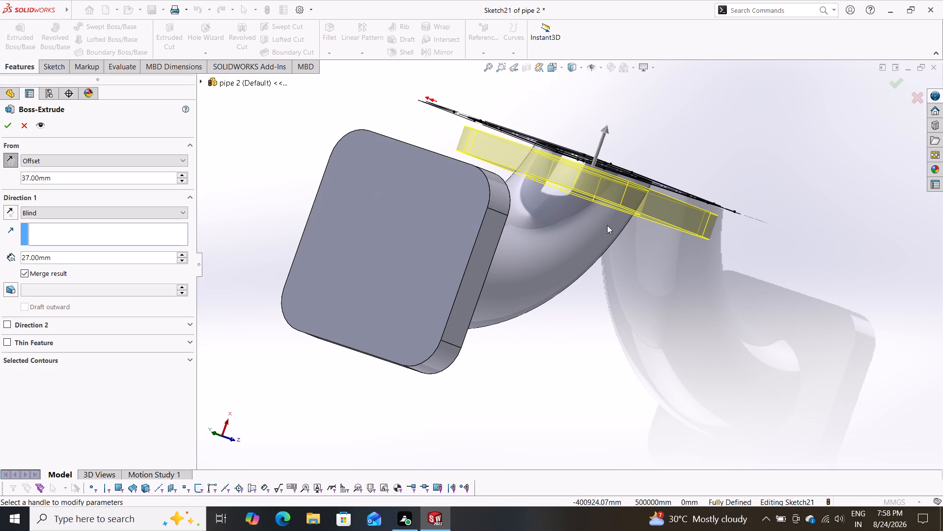
scroll(724, 156, down, 2)
scroll(703, 169, up, 4)
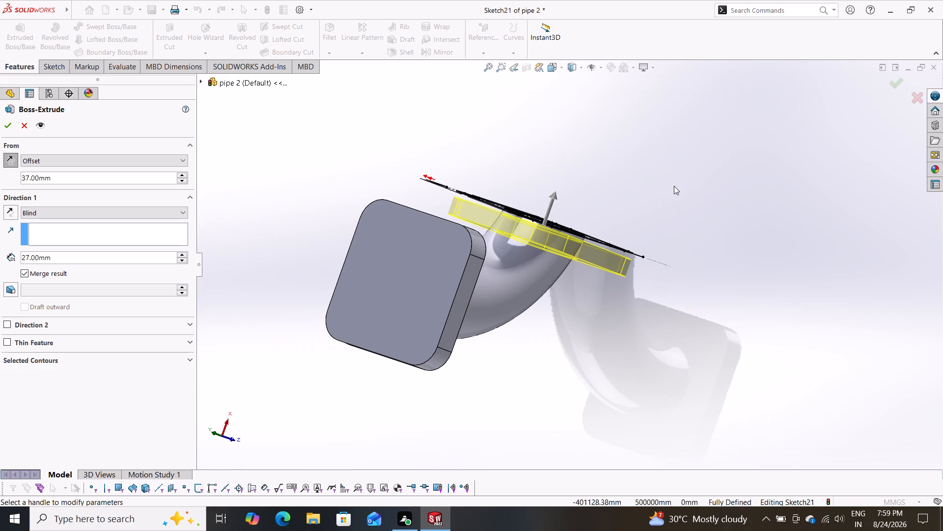
middle_drag(693, 218, 705, 229)
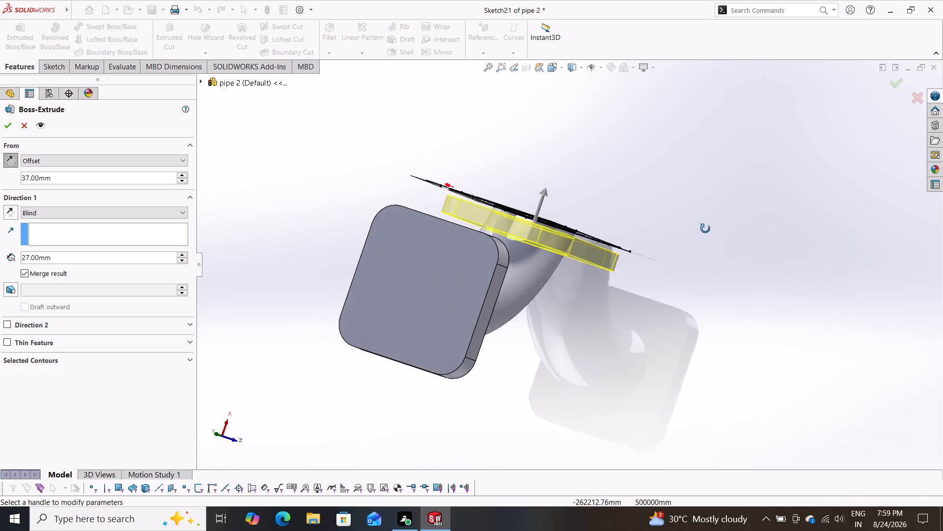
middle_drag(705, 229, 736, 254)
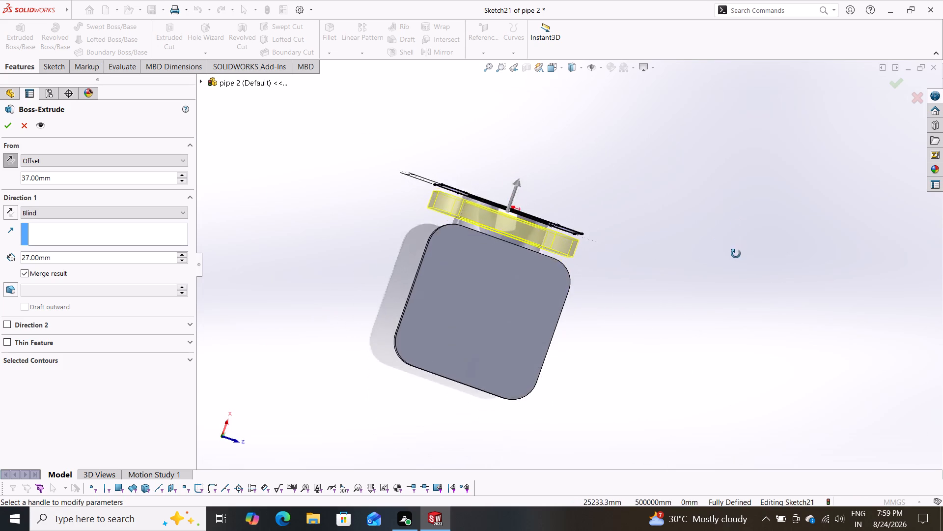
middle_drag(736, 254, 734, 234)
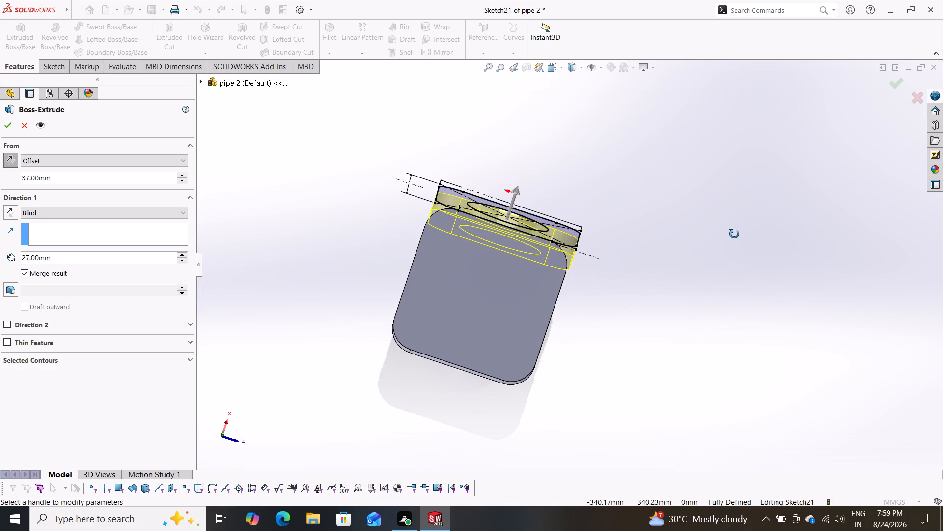
middle_drag(734, 234, 658, 303)
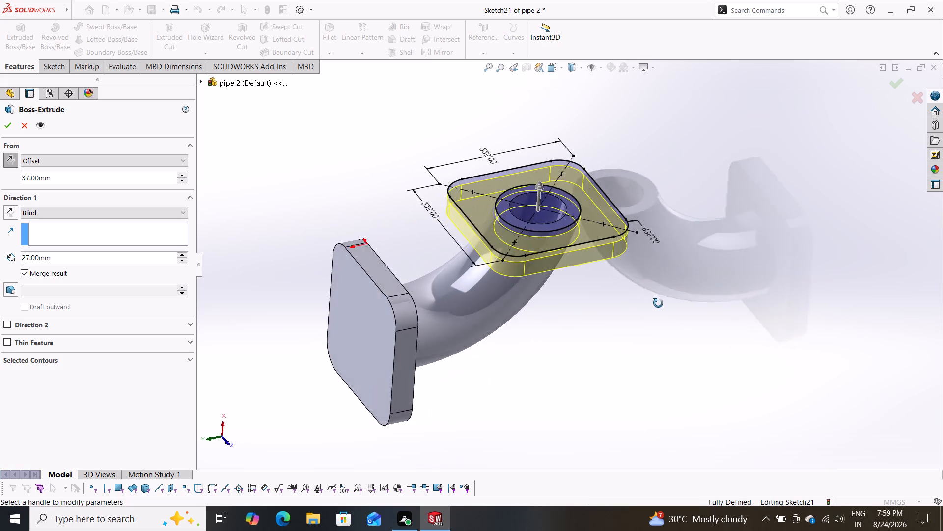
middle_drag(658, 303, 685, 264)
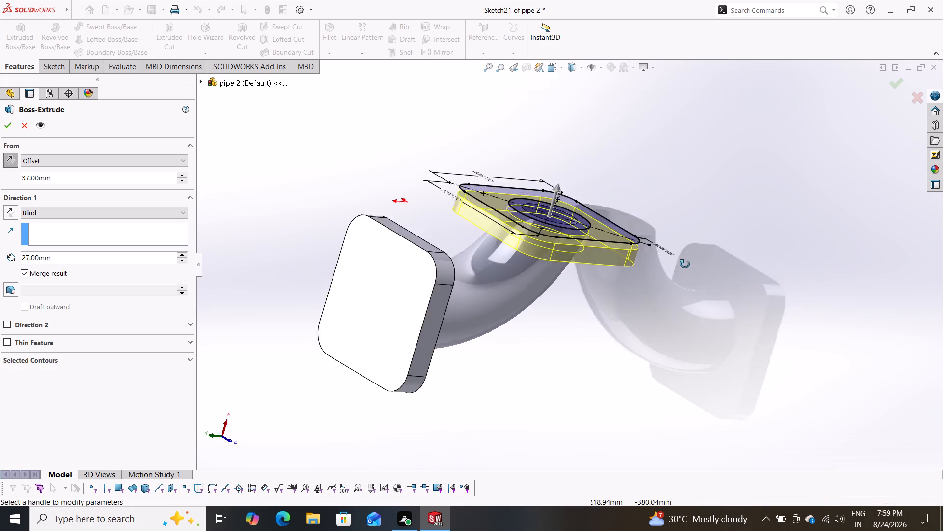
middle_drag(685, 264, 689, 254)
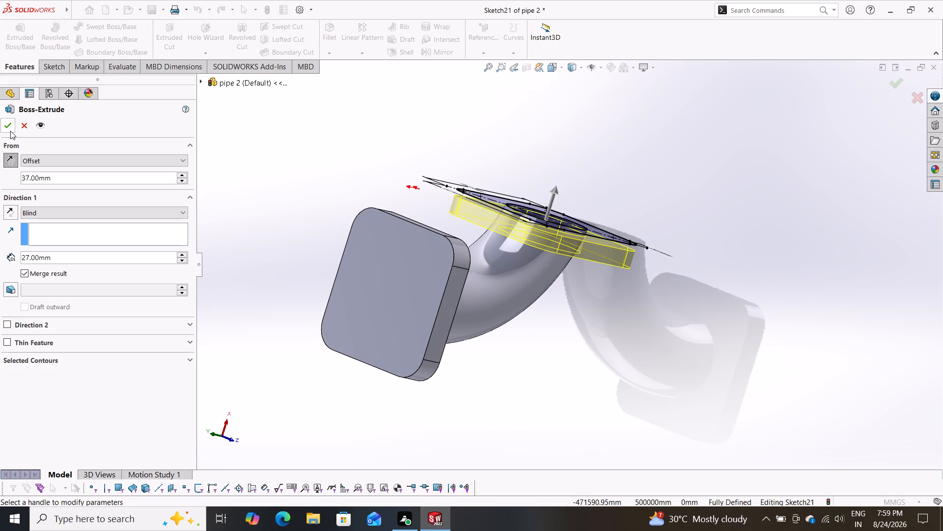
click(10, 131)
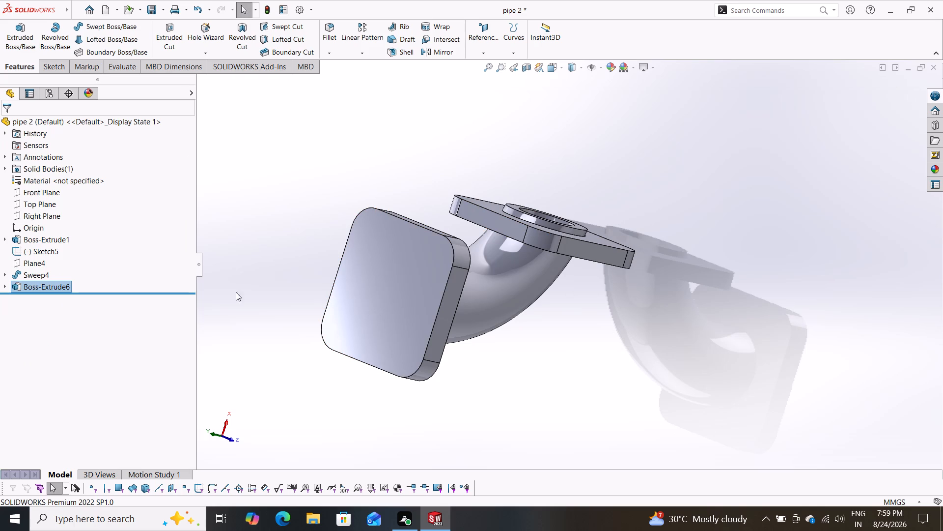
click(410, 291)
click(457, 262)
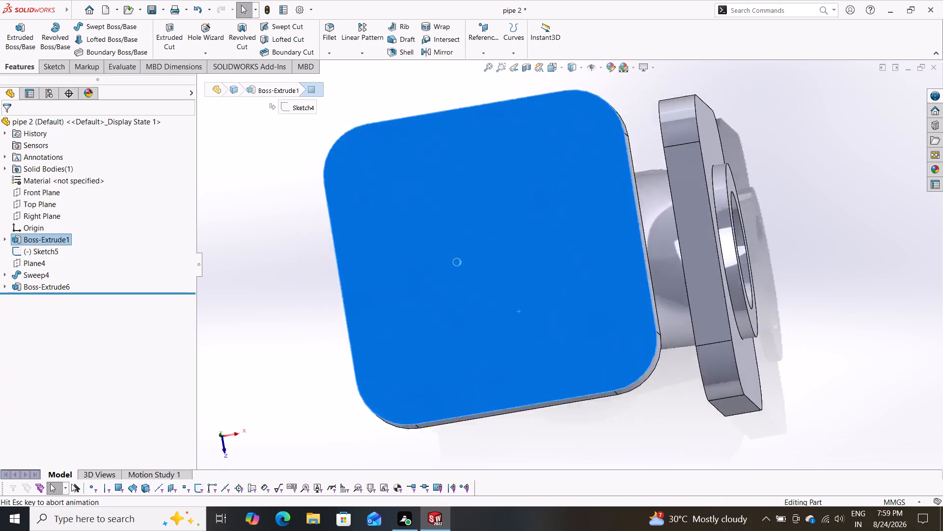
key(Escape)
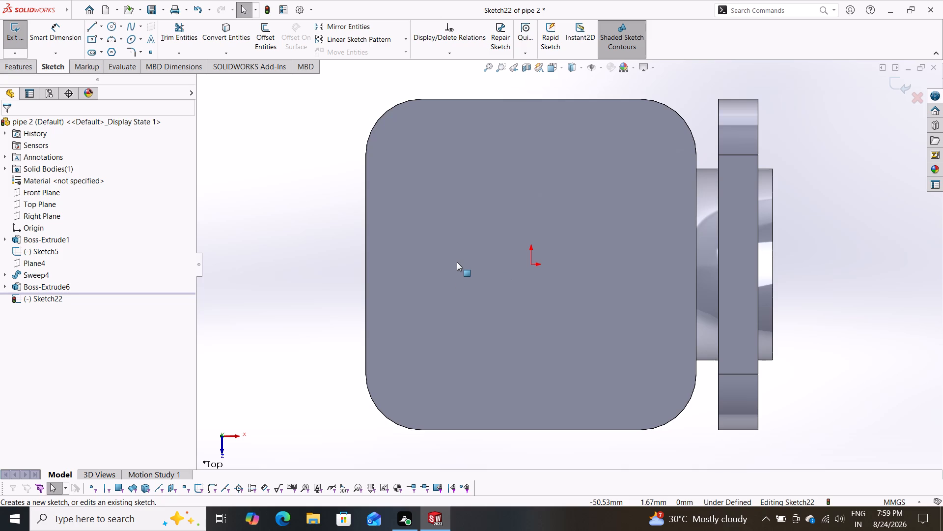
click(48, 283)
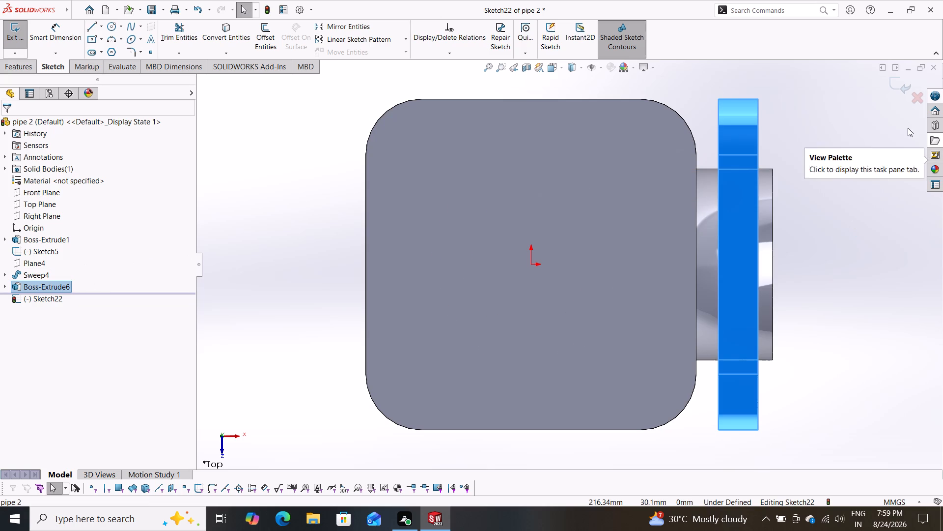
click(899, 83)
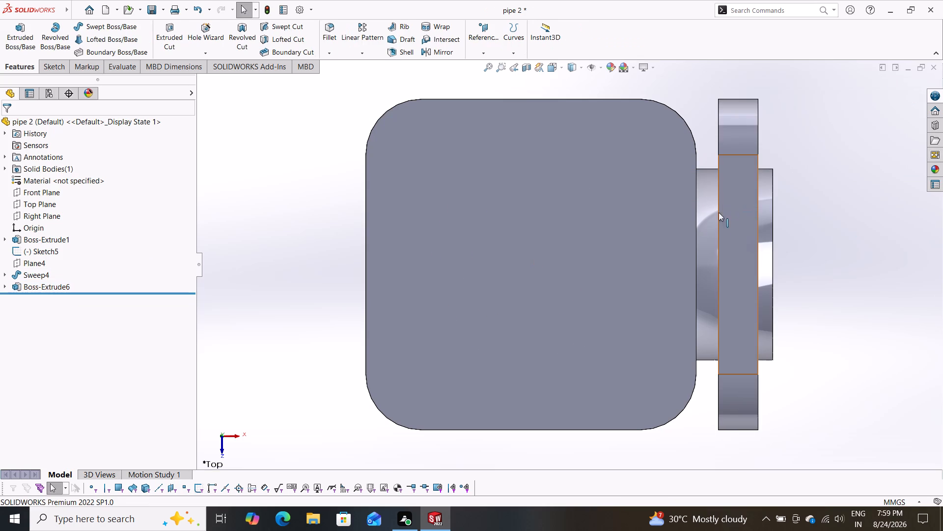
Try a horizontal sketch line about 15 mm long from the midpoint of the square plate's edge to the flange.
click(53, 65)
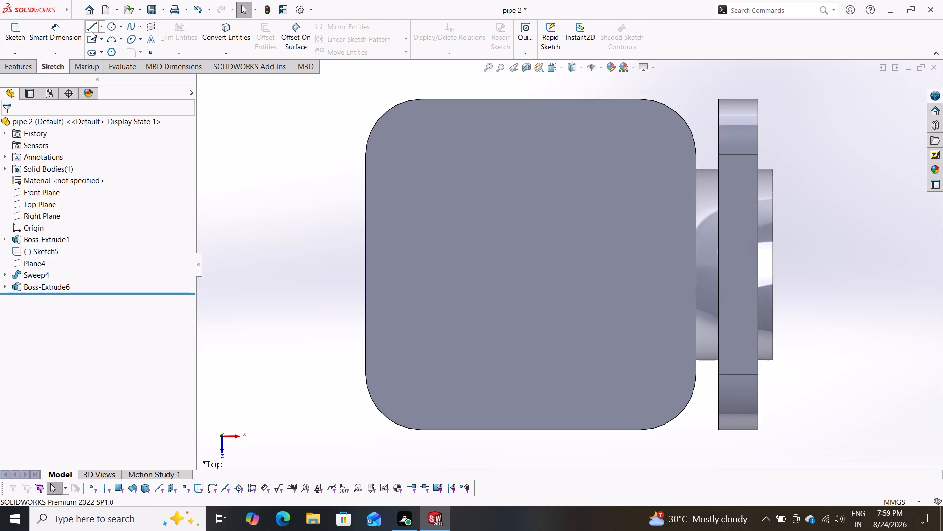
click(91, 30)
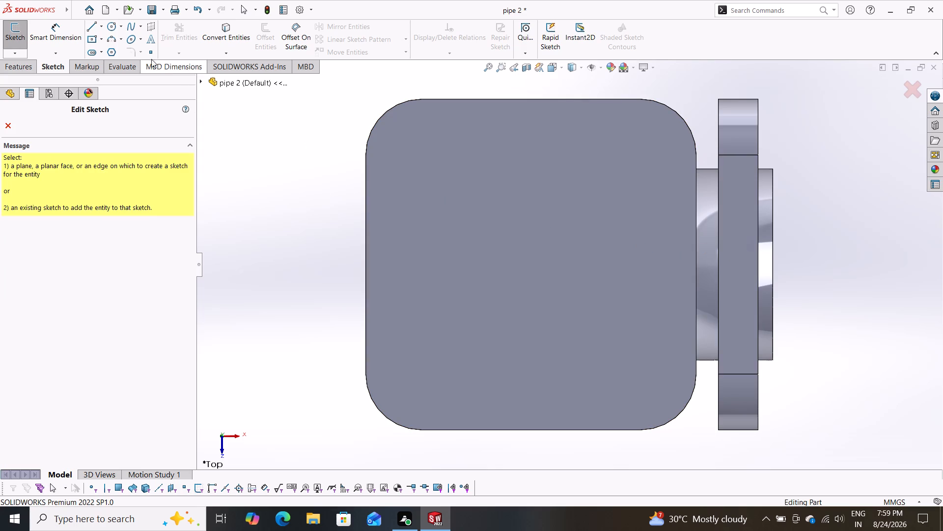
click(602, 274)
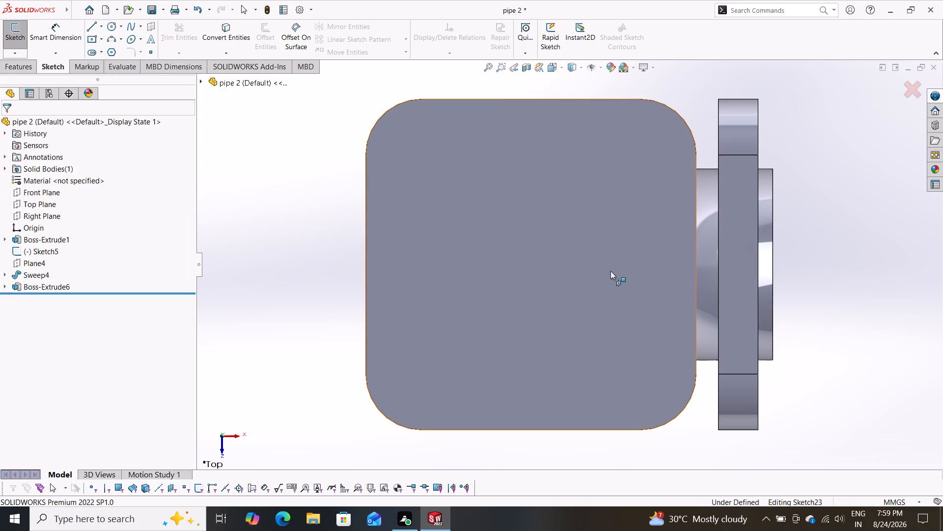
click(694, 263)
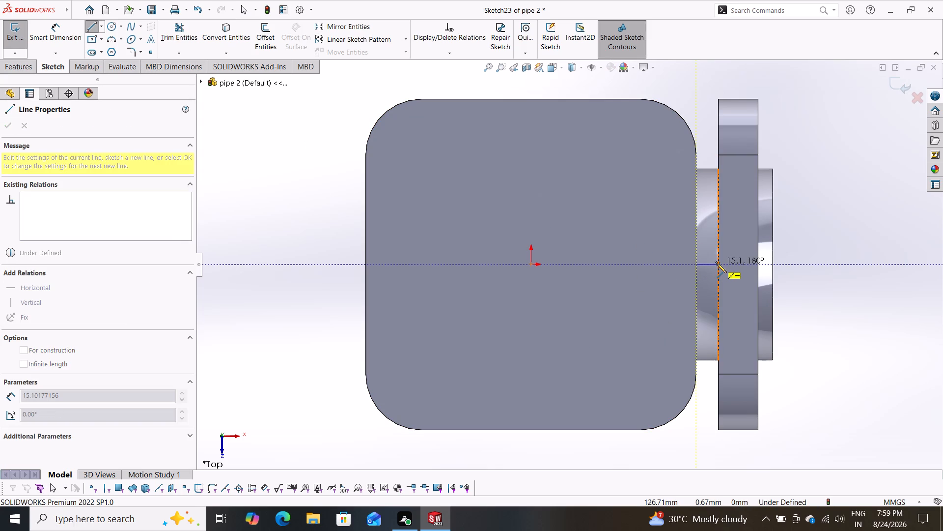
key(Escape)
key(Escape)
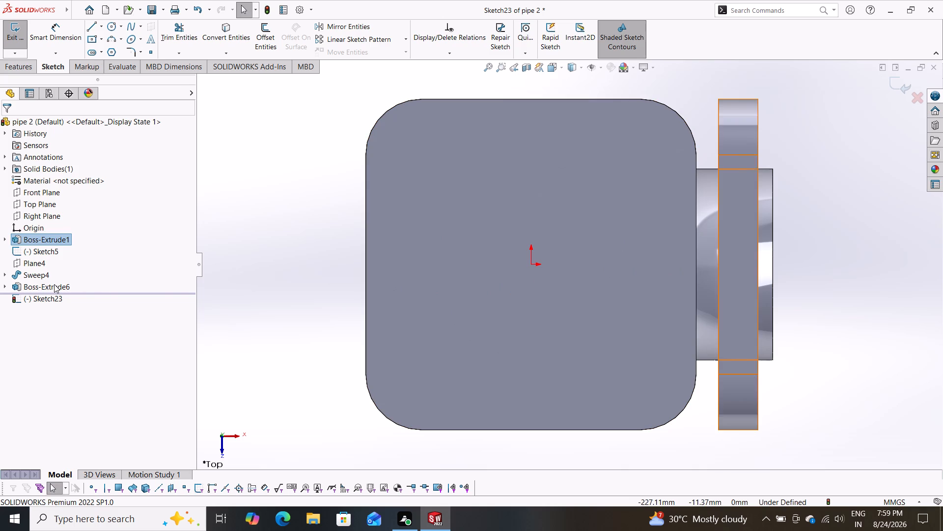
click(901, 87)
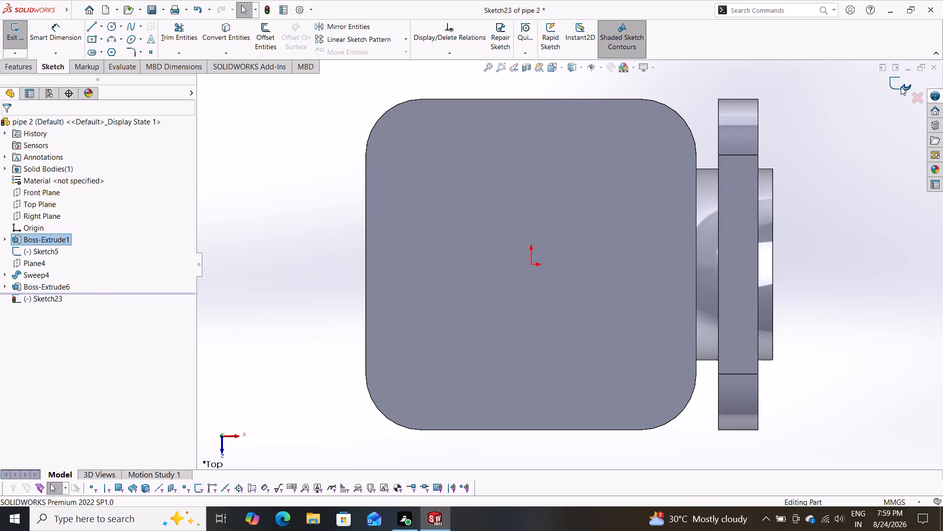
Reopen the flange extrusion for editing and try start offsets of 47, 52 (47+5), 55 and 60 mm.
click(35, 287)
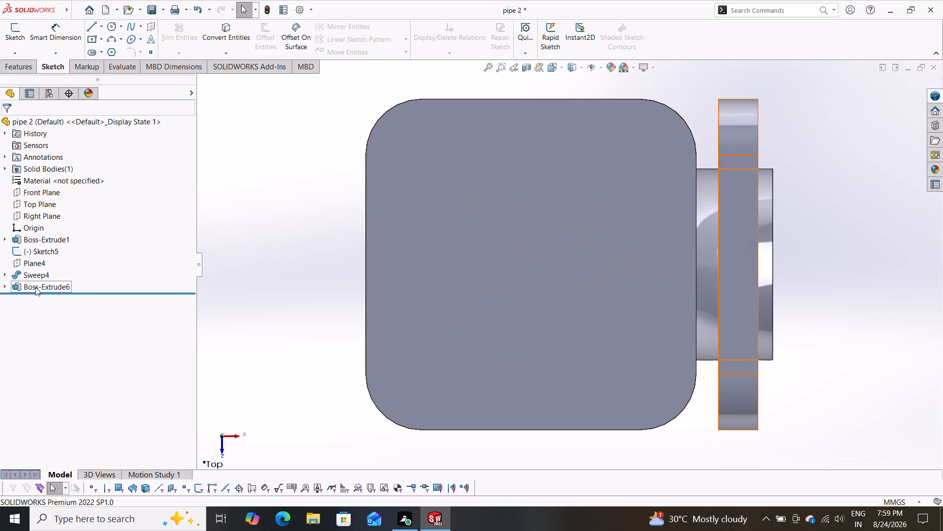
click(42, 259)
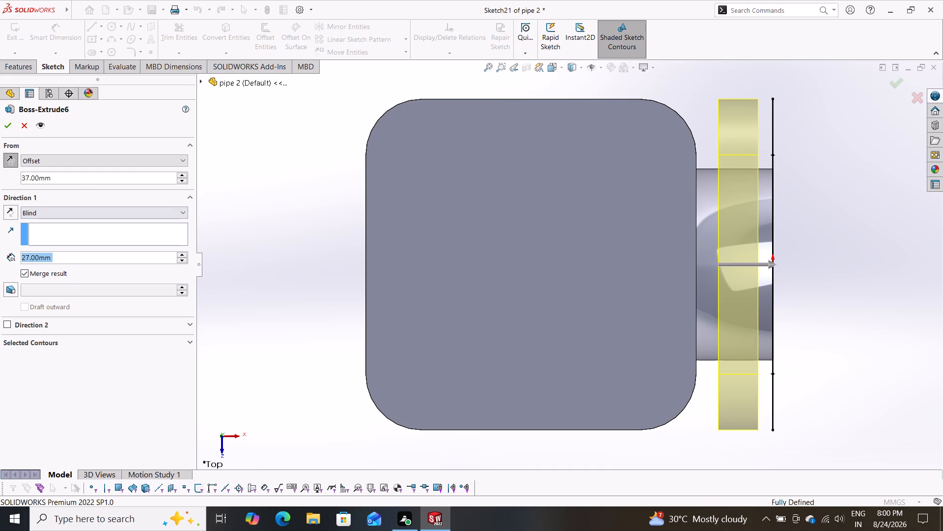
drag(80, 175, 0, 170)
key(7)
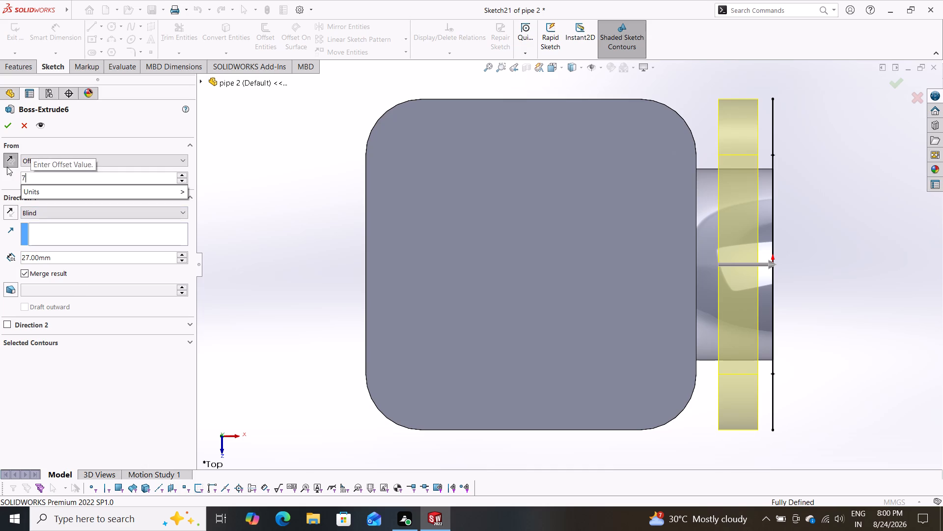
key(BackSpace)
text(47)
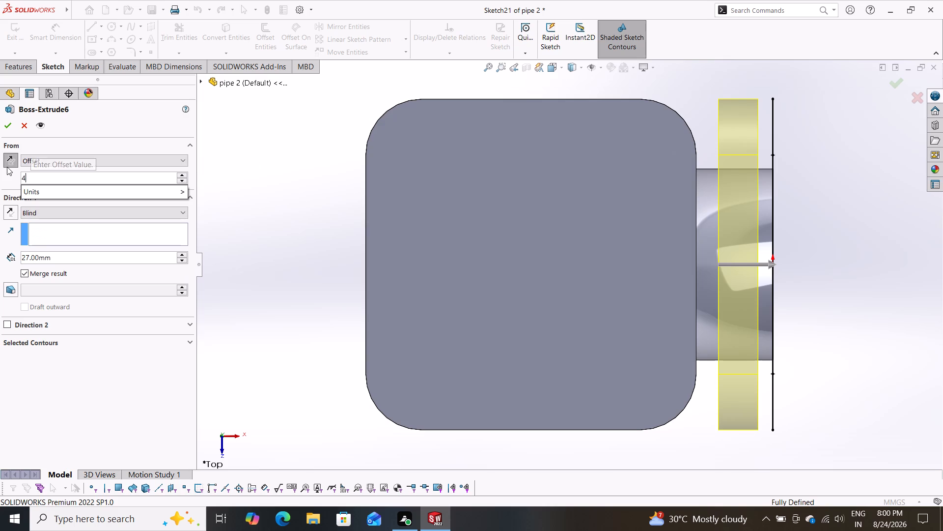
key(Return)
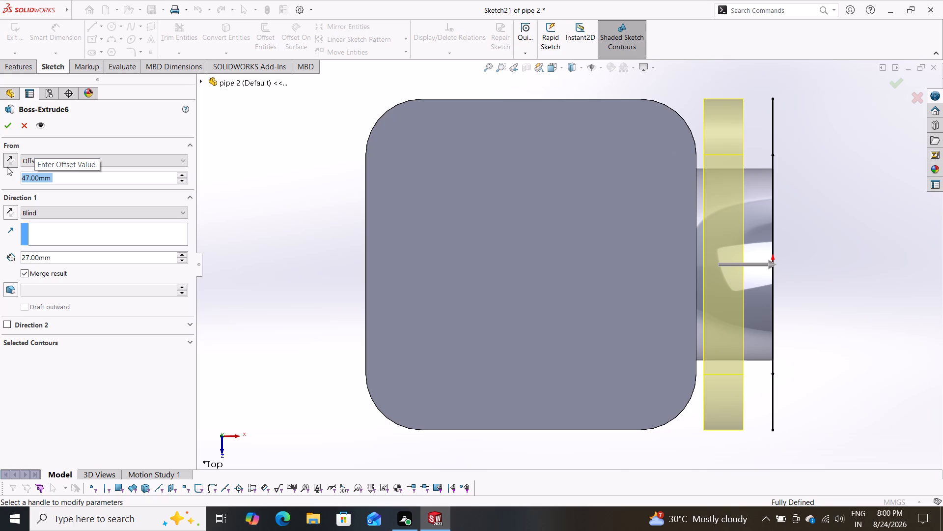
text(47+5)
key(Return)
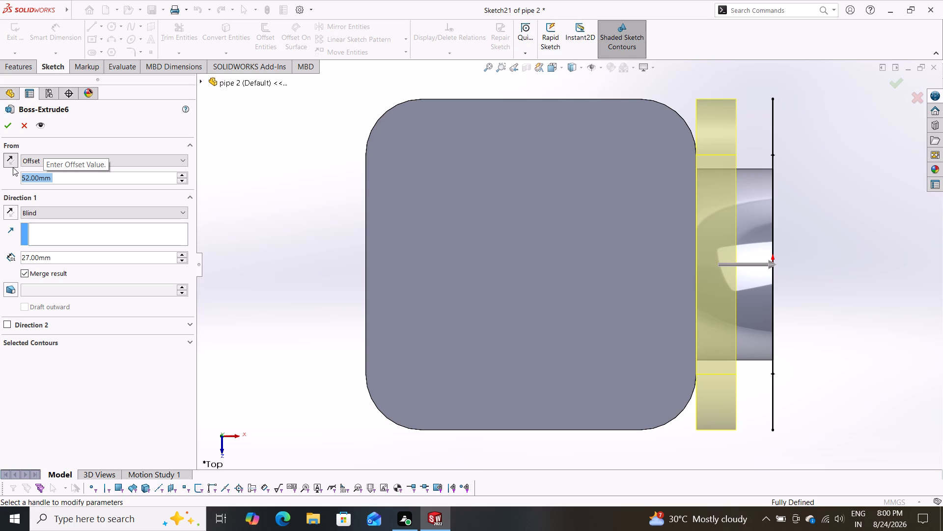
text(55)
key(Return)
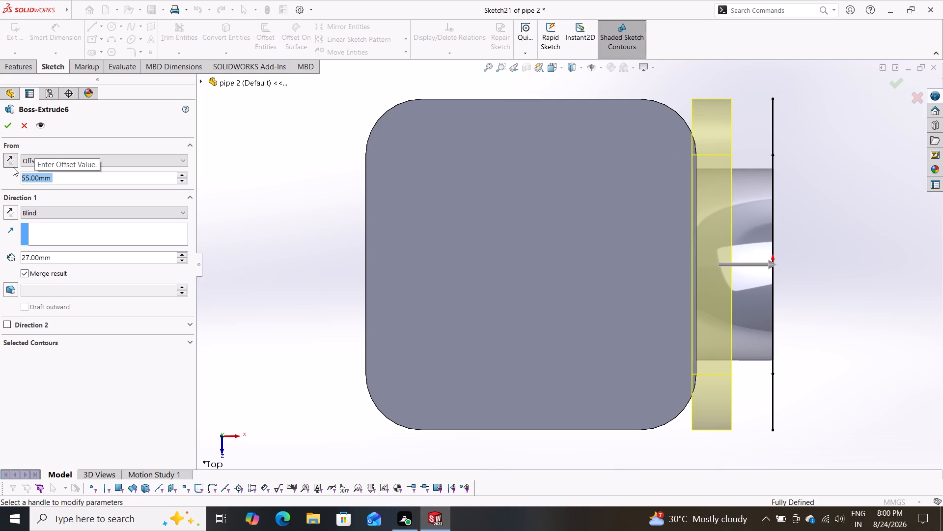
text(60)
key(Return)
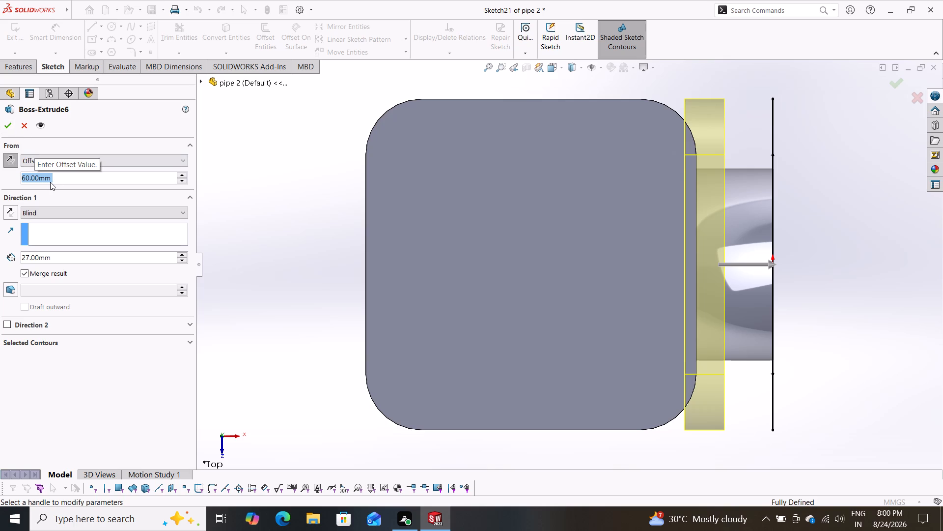
Set the flange extrusion's start offset to 30 mm and apply the edit.
text(30)
key(Return)
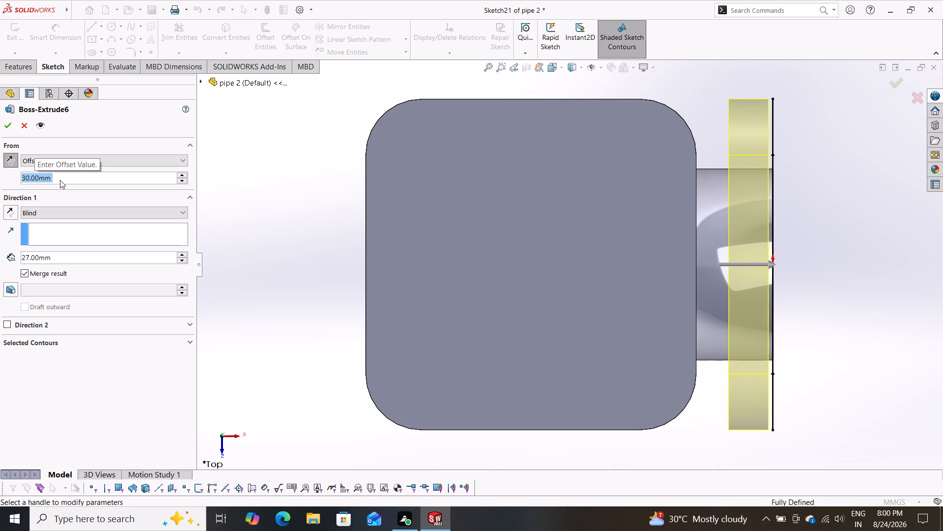
click(3, 123)
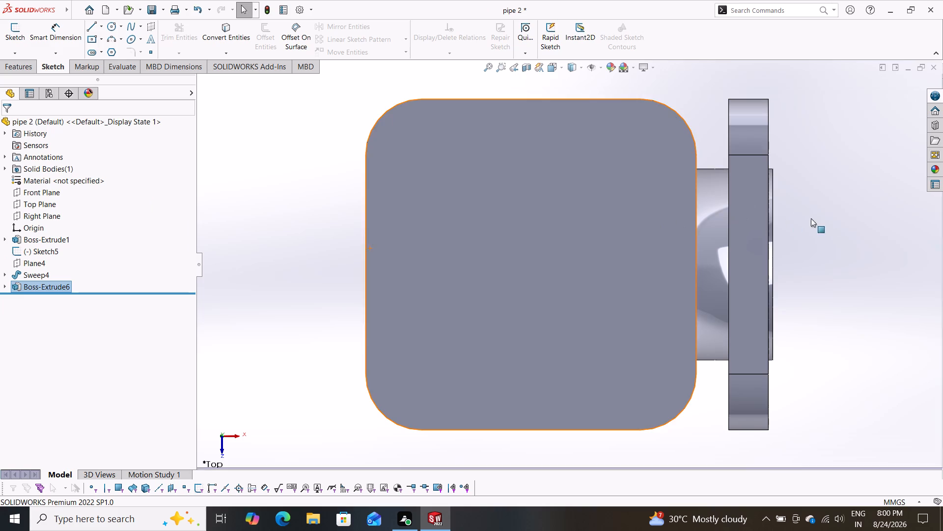
Start a sketch on the square plate's top face and convert the face's rounded outline into sketch entities.
middle_drag(856, 224, 821, 183)
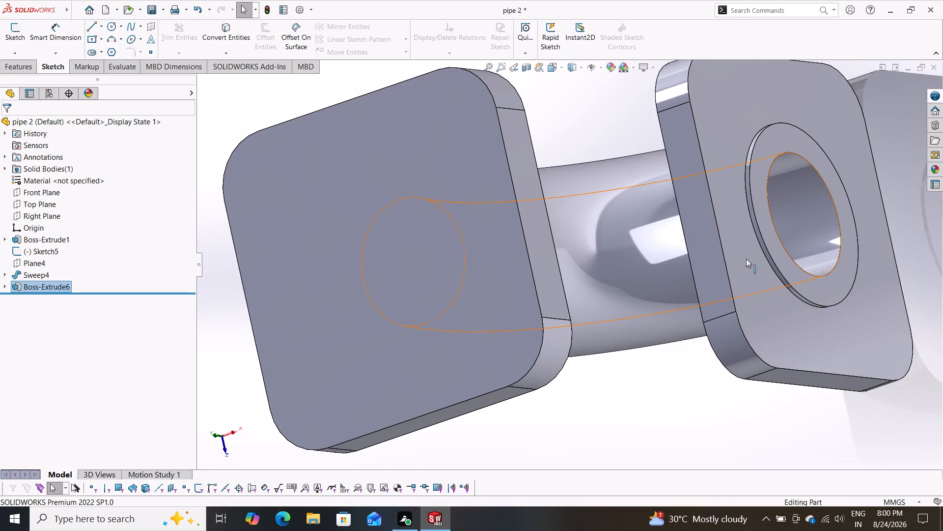
scroll(604, 302, down, 2)
scroll(603, 303, up, 7)
middle_drag(626, 300, 696, 266)
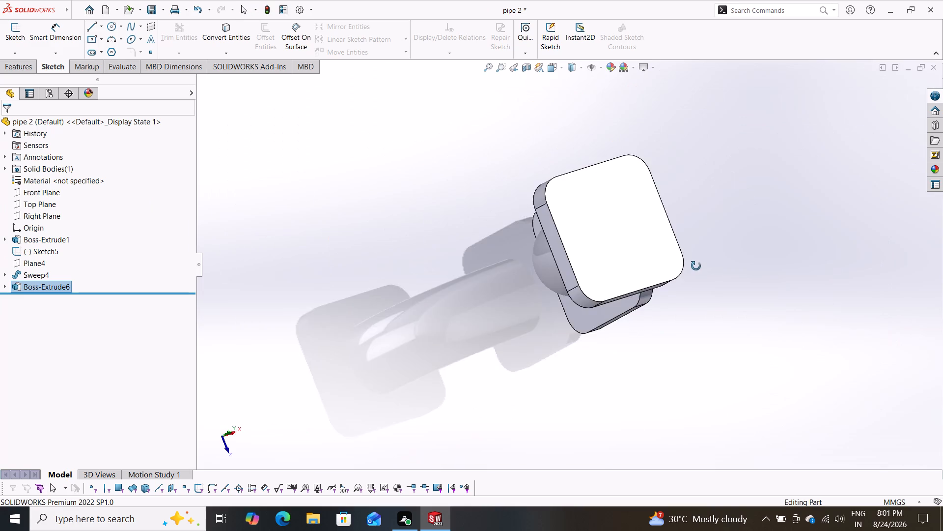
middle_drag(696, 266, 652, 262)
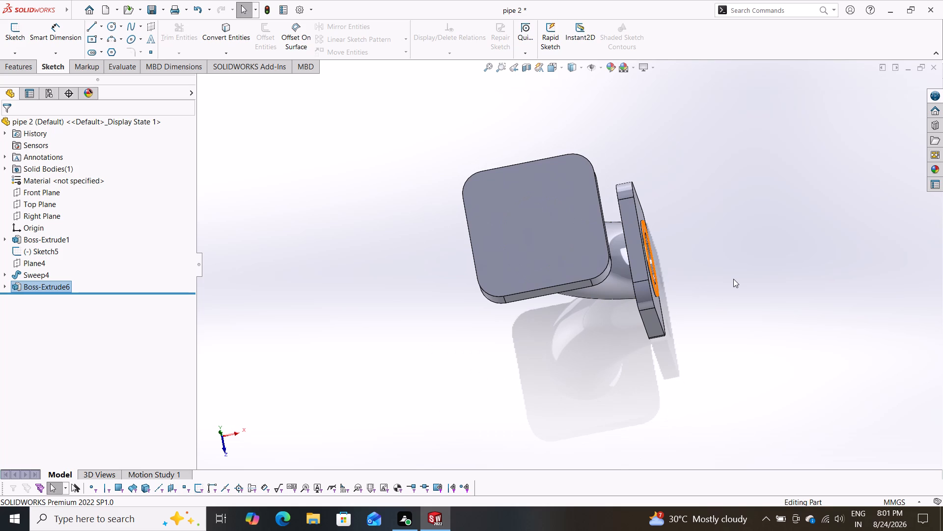
click(542, 234)
click(584, 209)
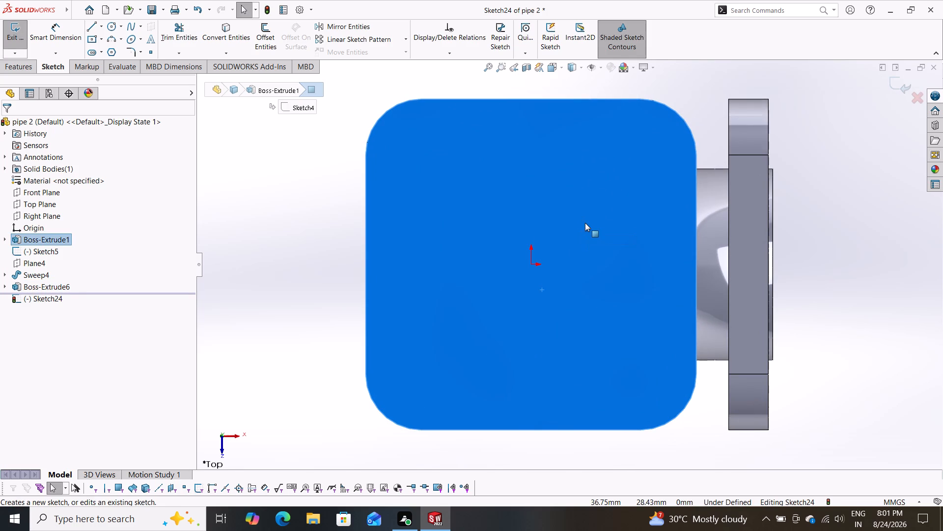
click(110, 23)
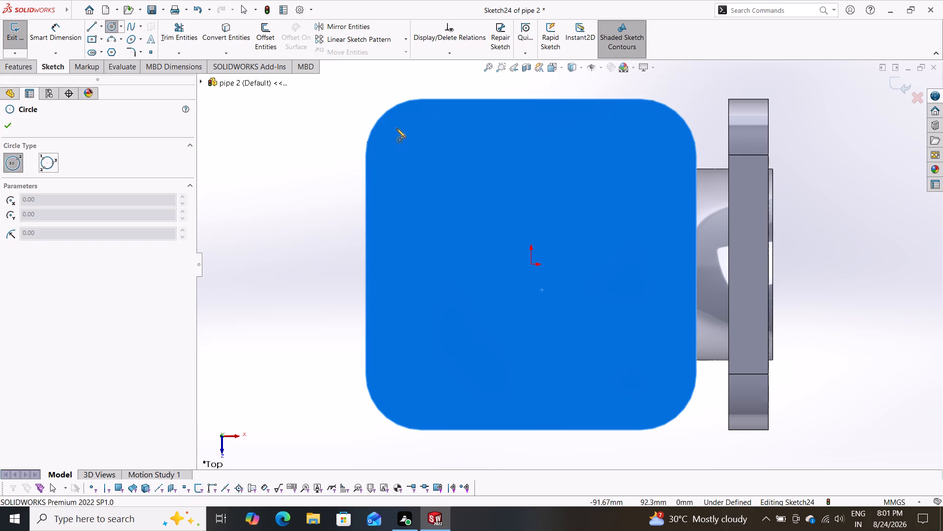
click(220, 31)
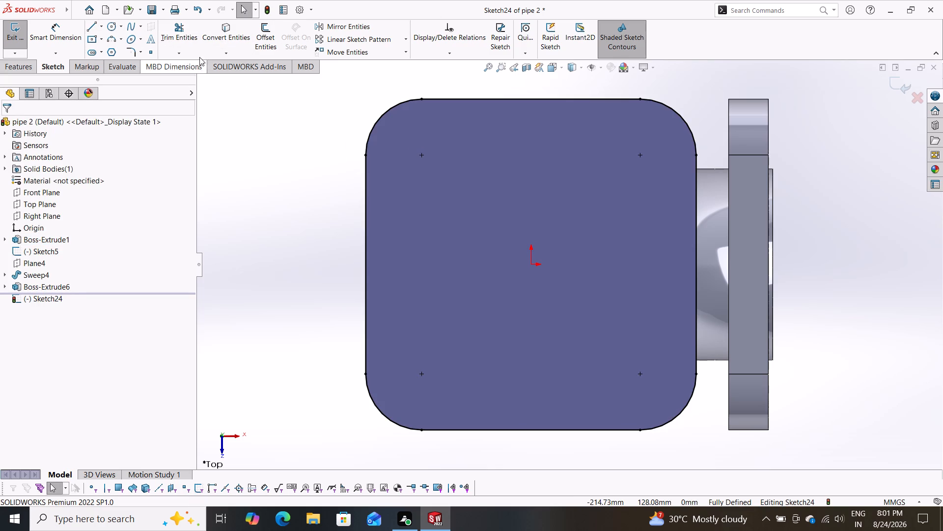
Sketch four circles centred on the plate's corner arc centres, with radii of about 20, 22, 19 and 28 mm.
click(107, 26)
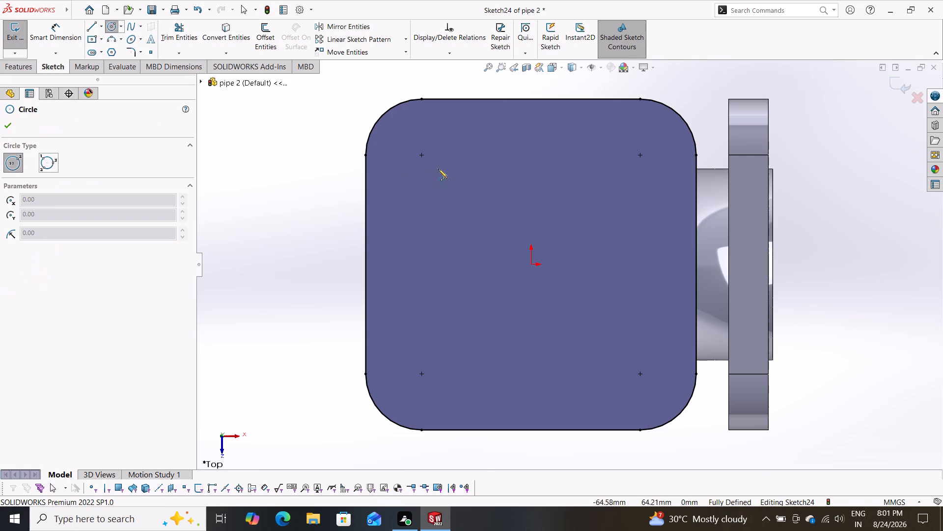
click(424, 155)
click(437, 181)
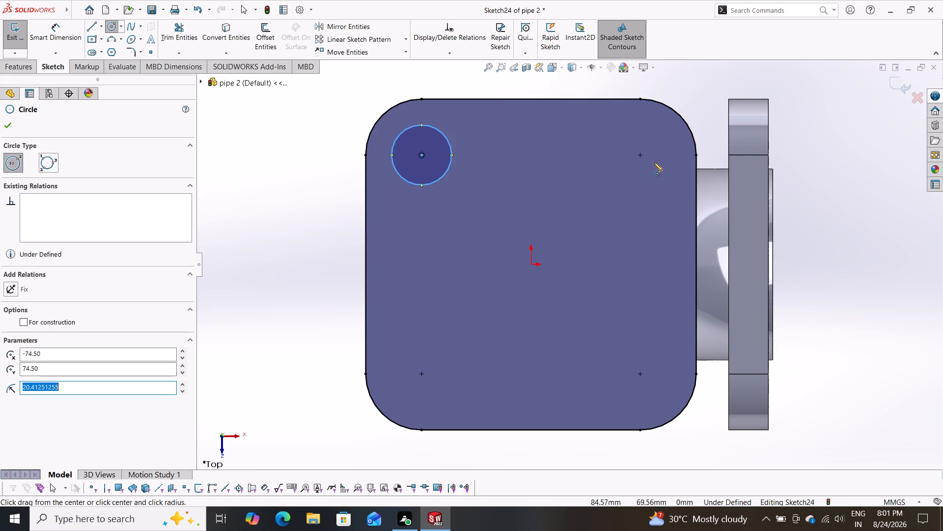
drag(638, 157, 640, 165)
click(641, 187)
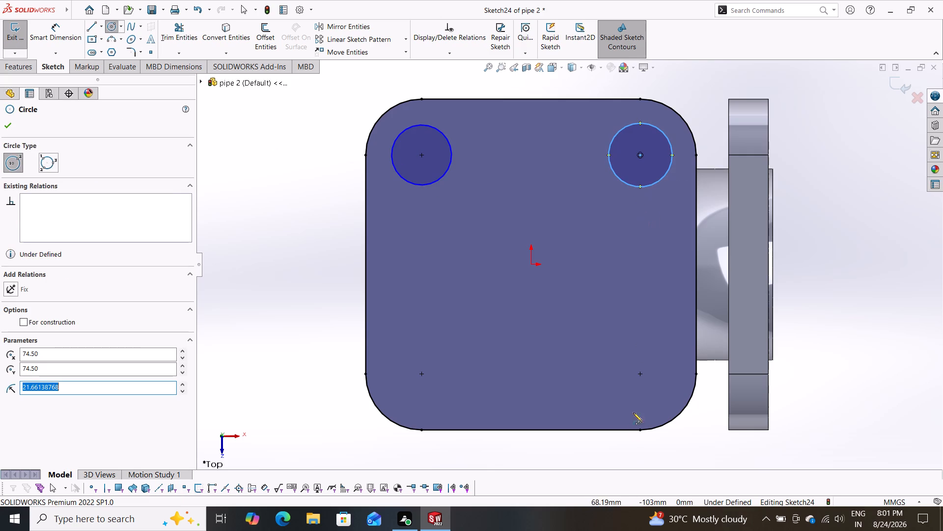
click(640, 377)
click(628, 400)
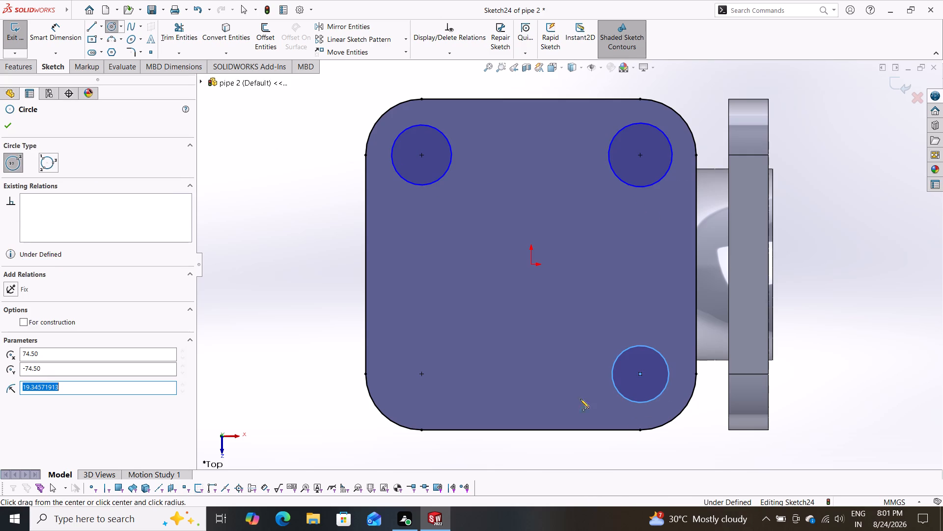
click(423, 374)
click(454, 398)
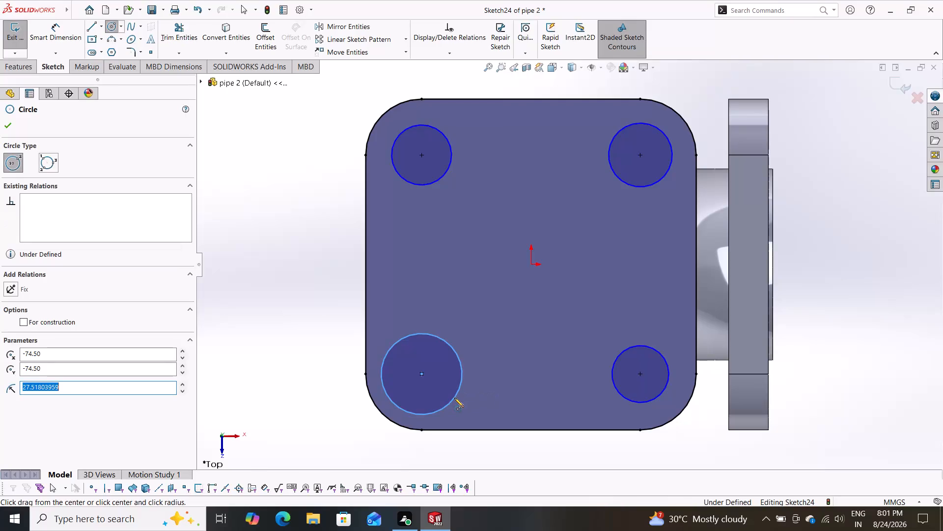
key(Escape)
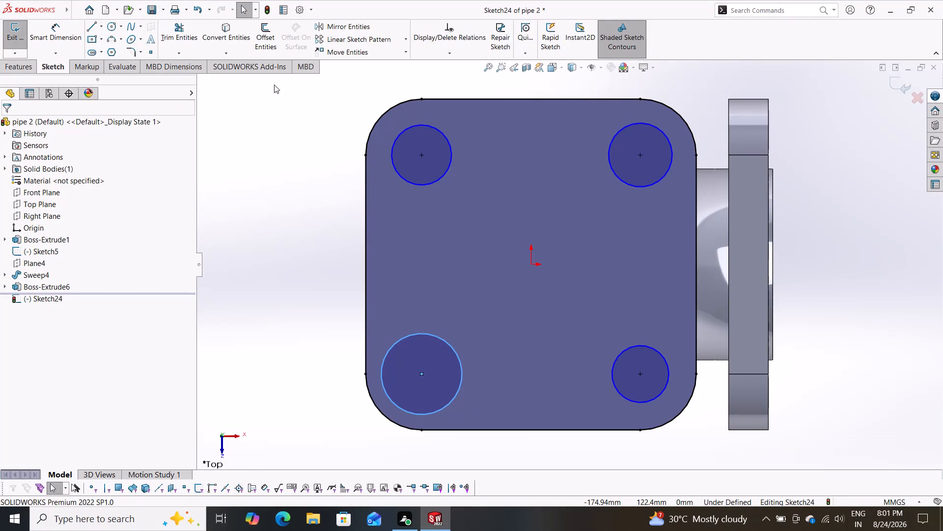
Dimension each of the four corner circles to a diameter of 32 mm.
click(64, 29)
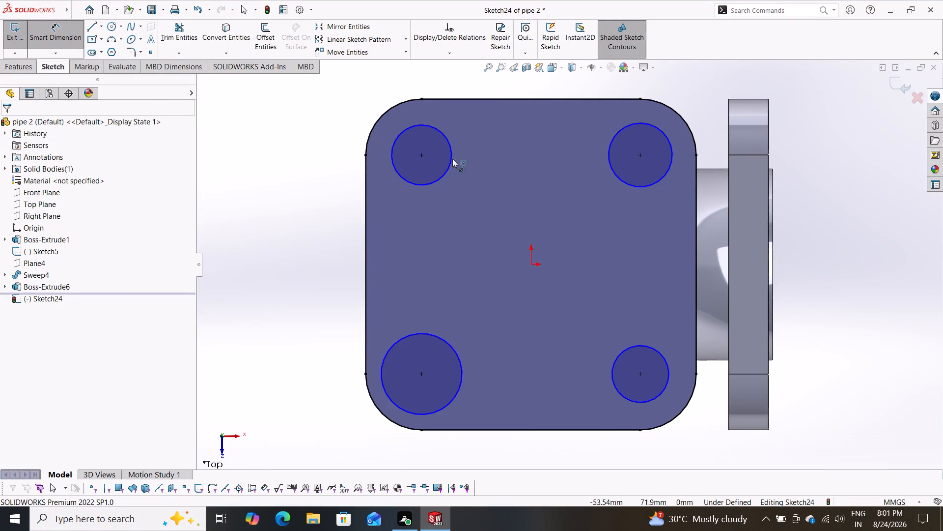
click(449, 159)
click(463, 165)
text(32)
key(Return)
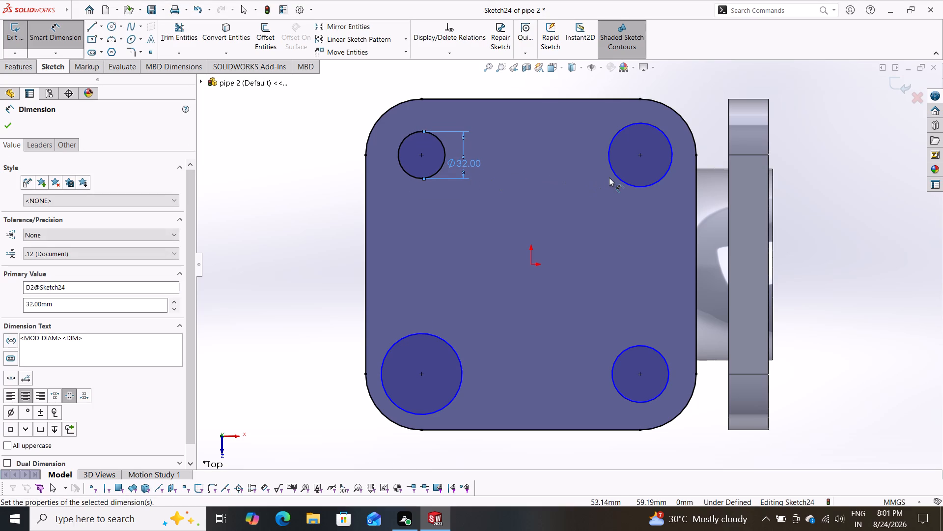
click(619, 177)
click(595, 186)
text(32)
key(Return)
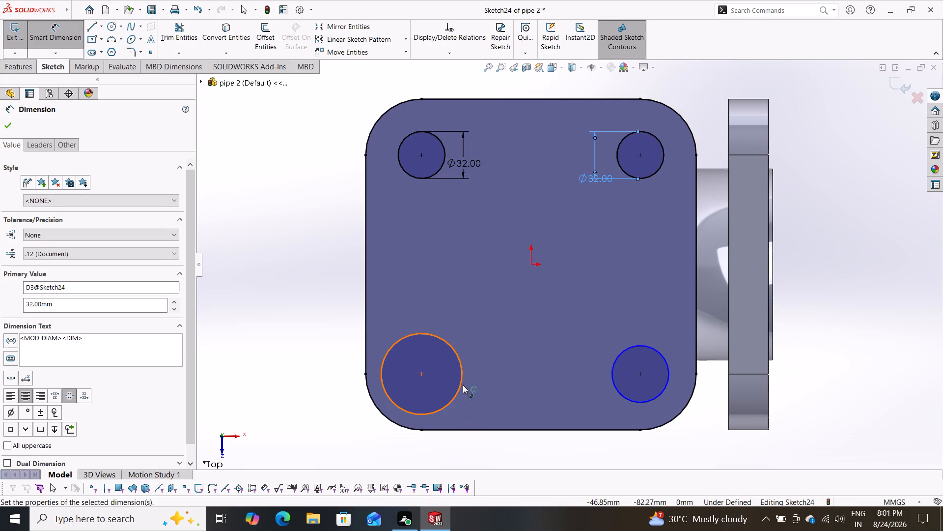
click(460, 383)
click(495, 380)
text(32)
key(Return)
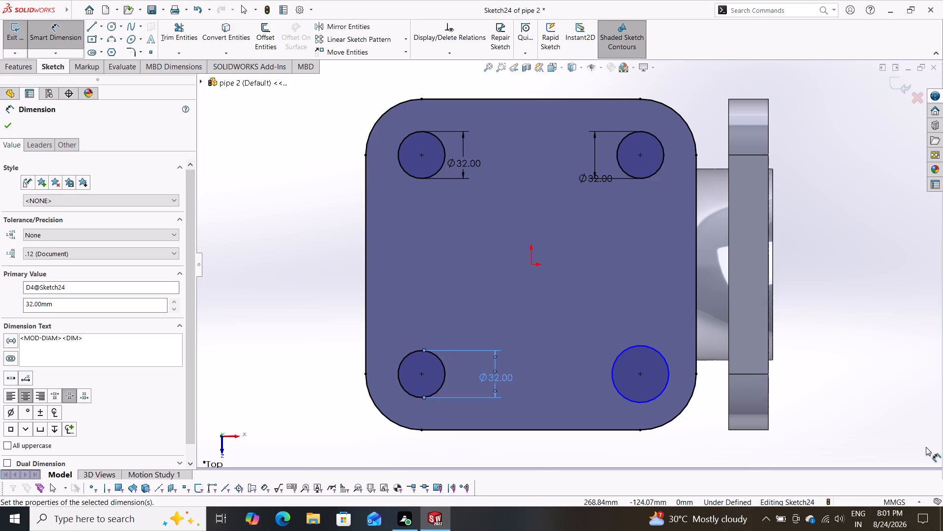
click(669, 369)
click(684, 370)
text(32)
key(Return)
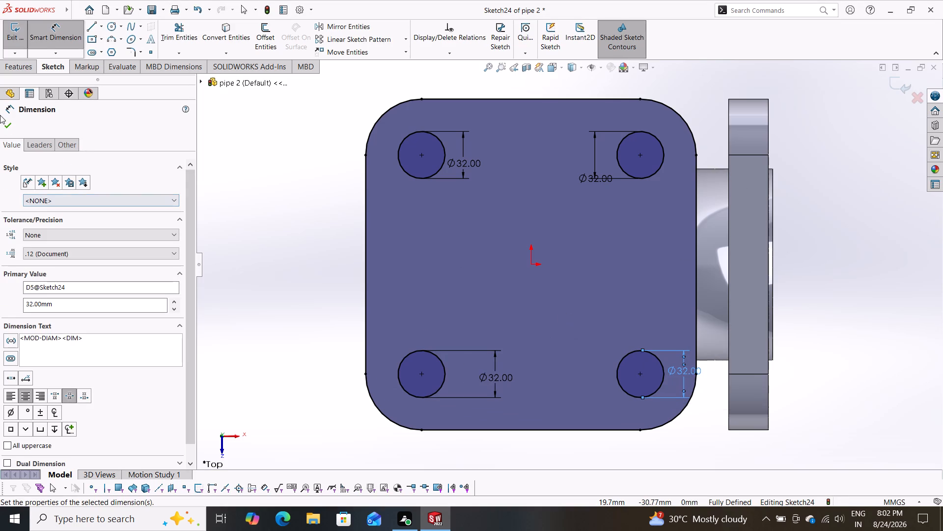
click(9, 123)
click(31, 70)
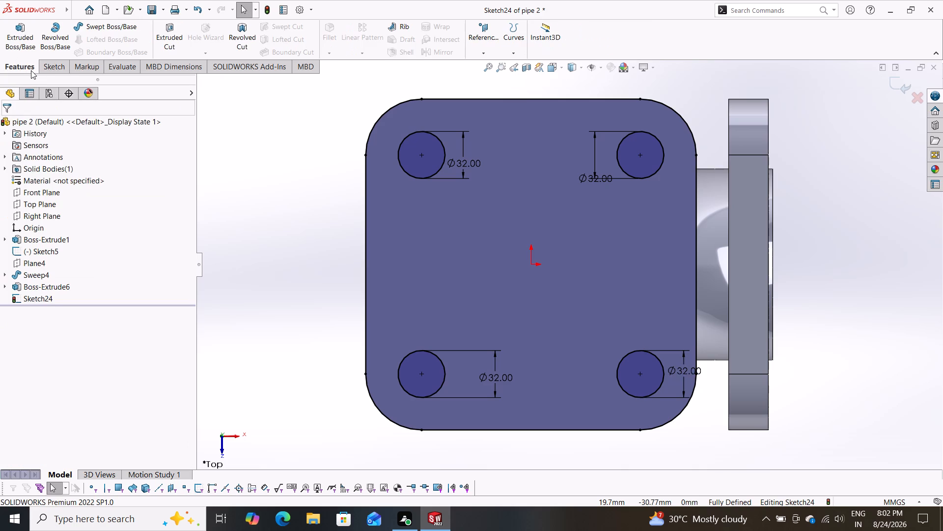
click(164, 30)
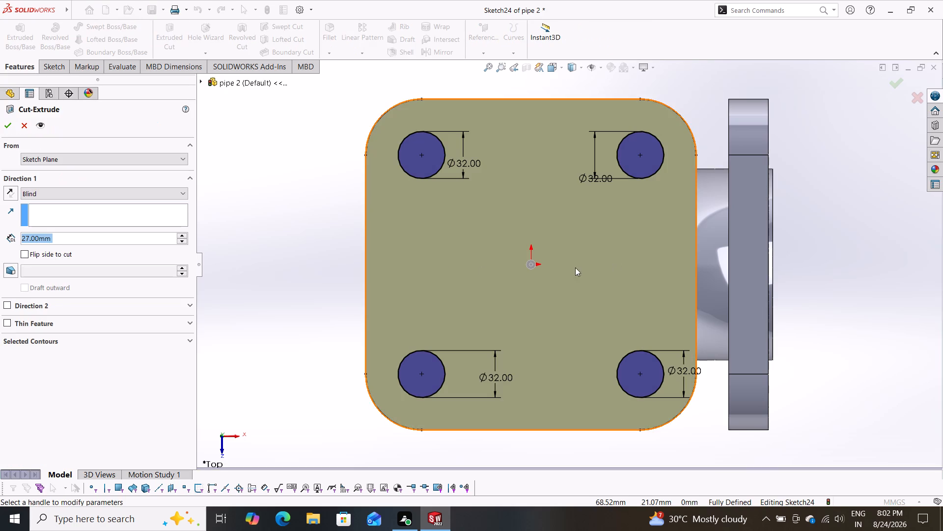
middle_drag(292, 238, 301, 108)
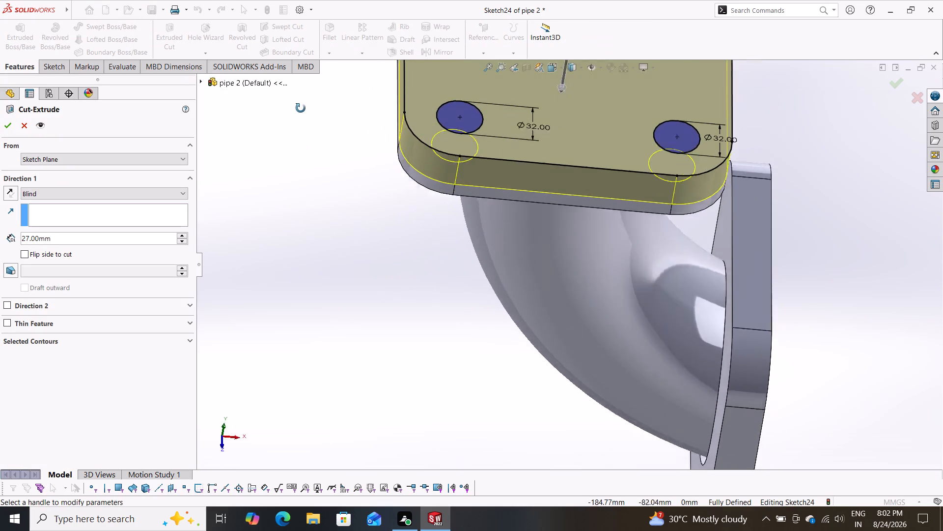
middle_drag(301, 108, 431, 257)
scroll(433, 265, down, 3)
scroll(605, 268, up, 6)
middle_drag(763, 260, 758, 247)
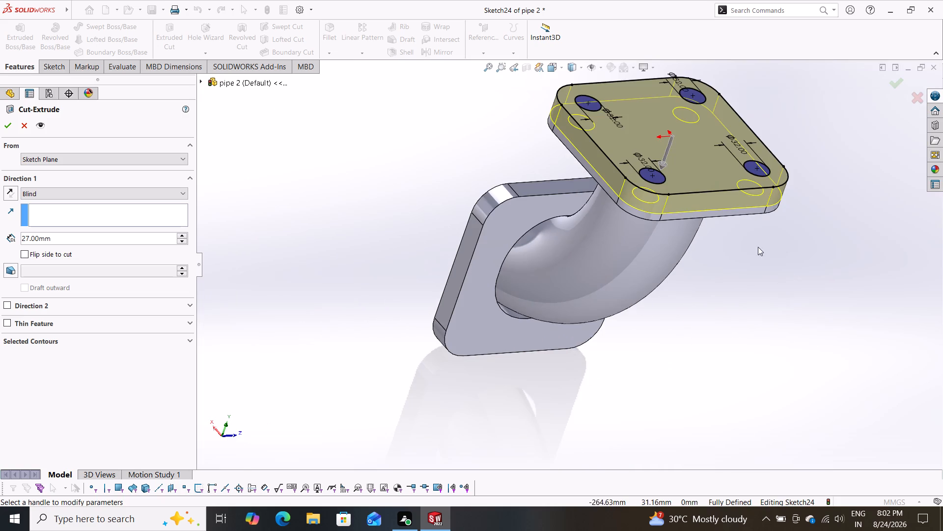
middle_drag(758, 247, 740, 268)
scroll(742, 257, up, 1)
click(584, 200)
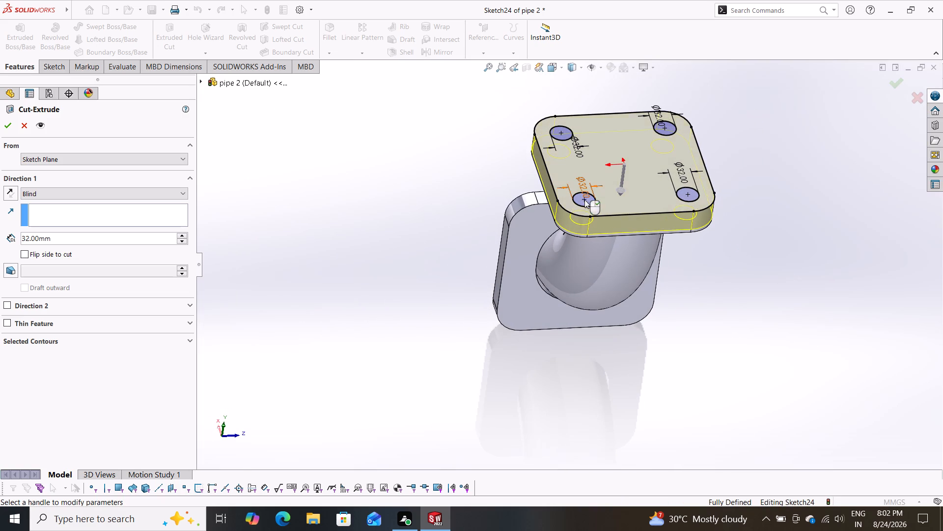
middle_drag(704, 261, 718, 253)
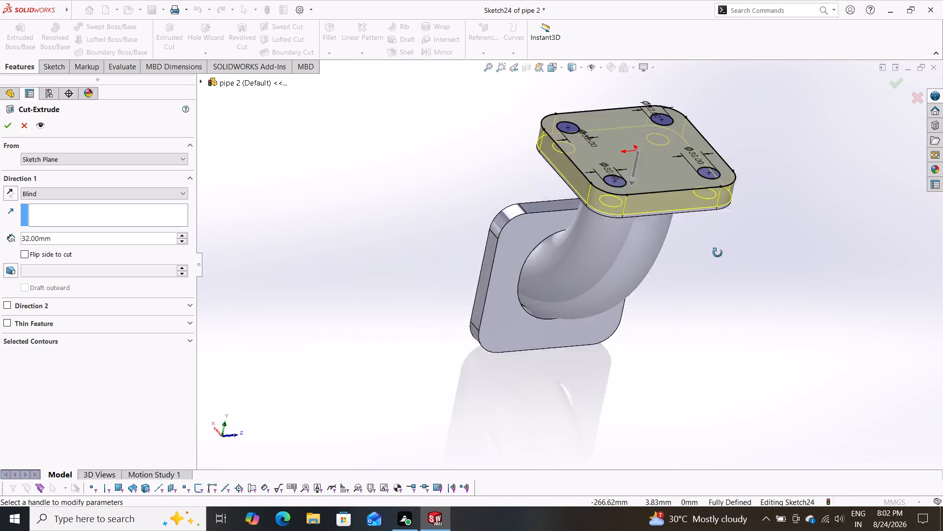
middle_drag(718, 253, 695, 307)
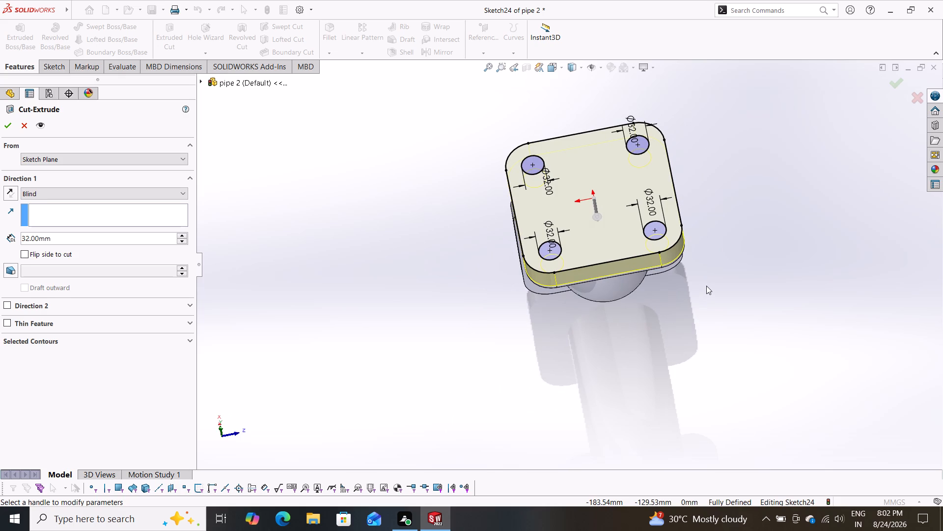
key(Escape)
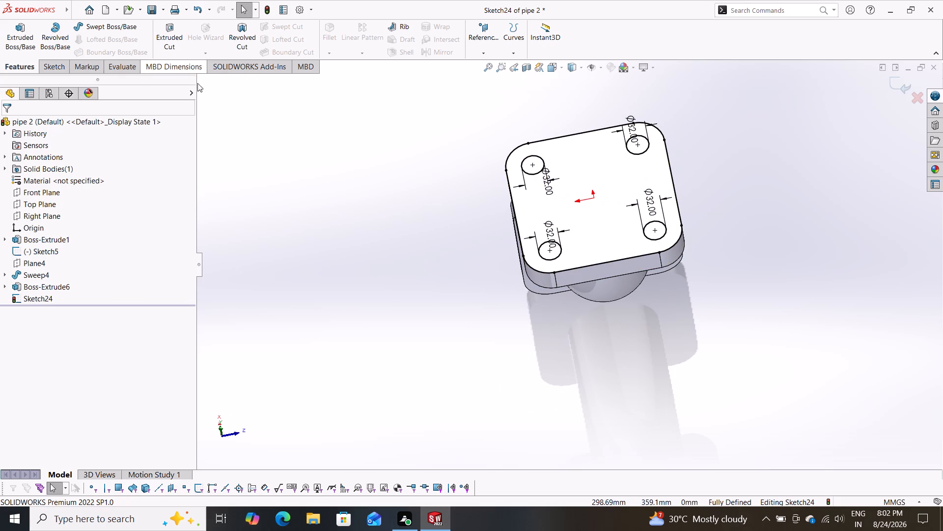
Trim away the converted rounded outline of the plate, keeping only the four 32 mm corner circles in the sketch.
click(59, 69)
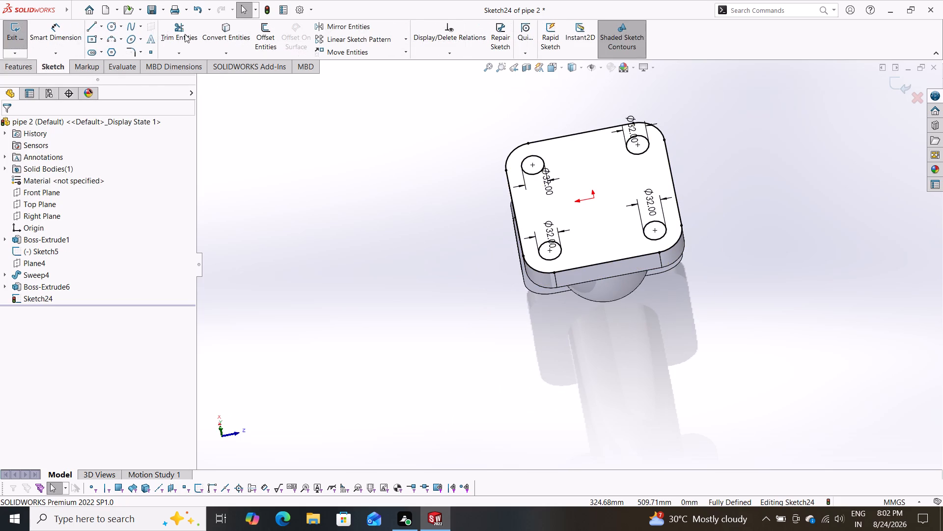
click(186, 34)
drag(558, 102, 585, 169)
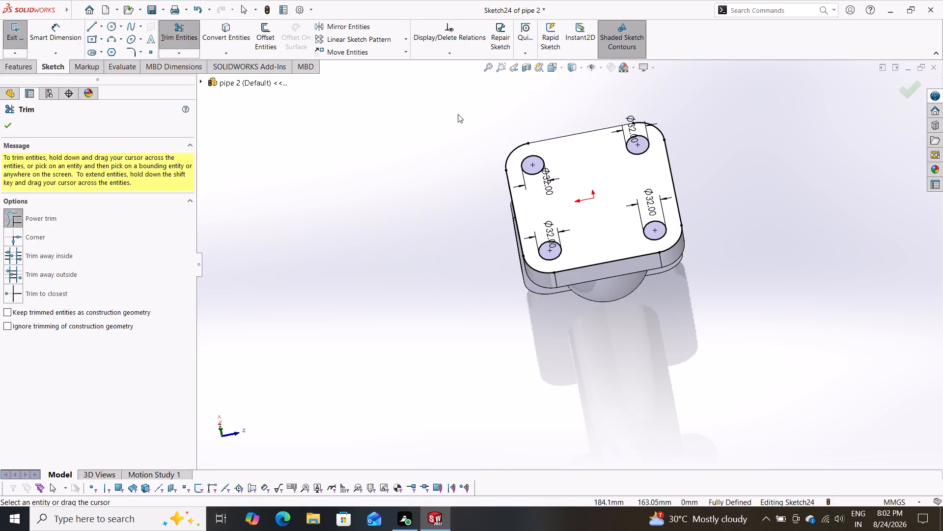
drag(474, 133, 520, 154)
drag(479, 219, 510, 206)
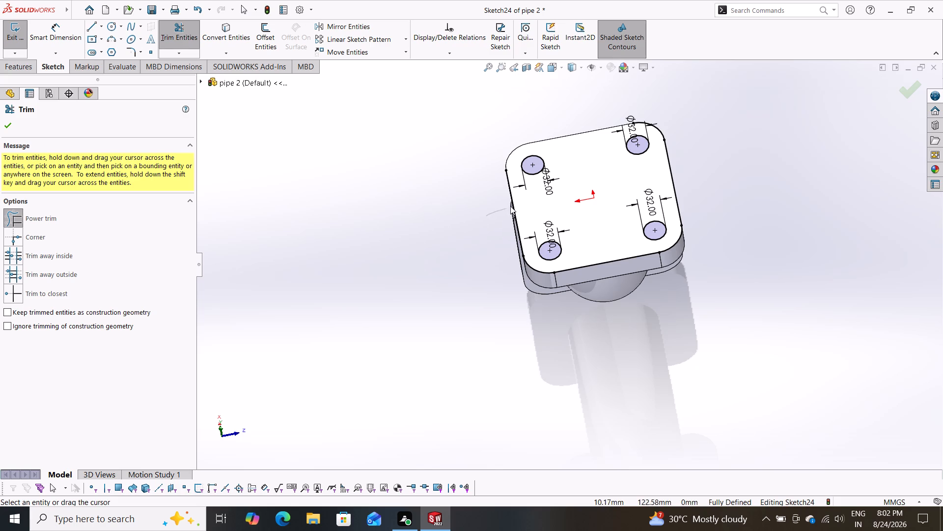
drag(510, 206, 527, 202)
drag(501, 276, 639, 255)
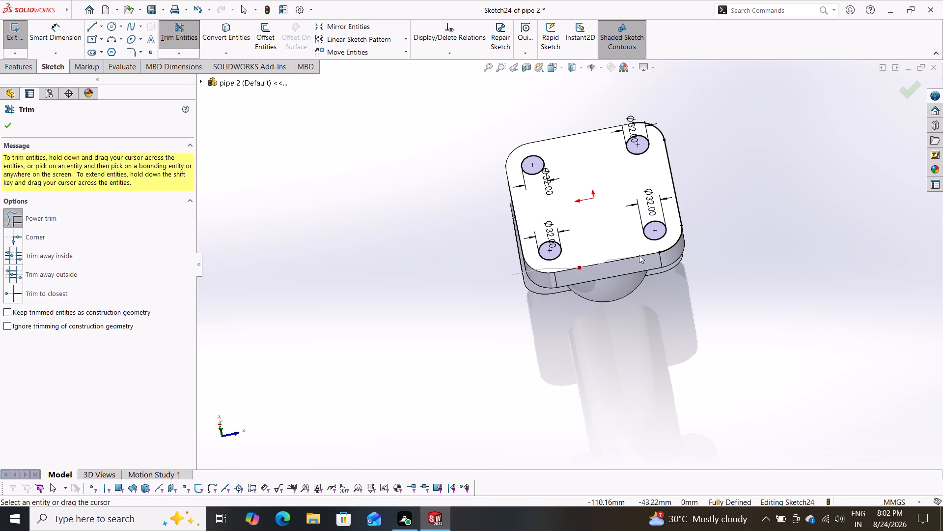
drag(639, 255, 659, 139)
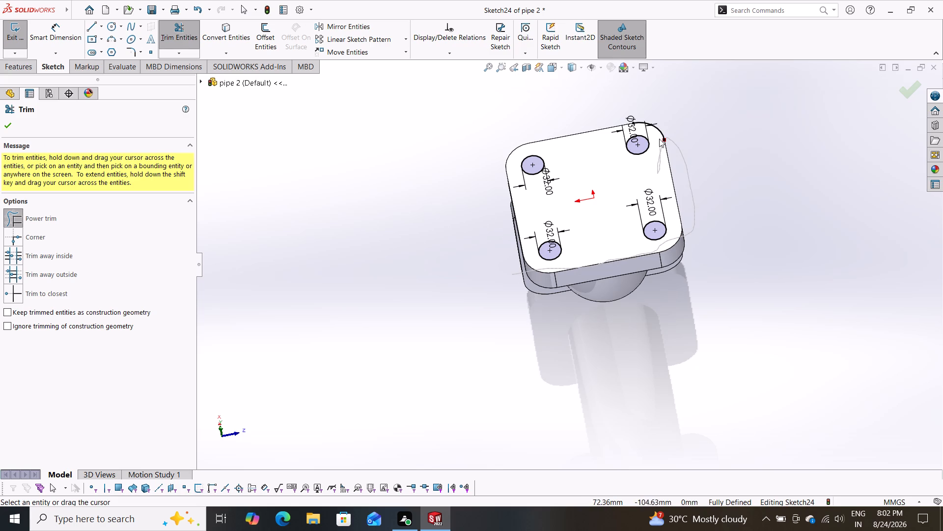
drag(659, 139, 659, 116)
click(5, 118)
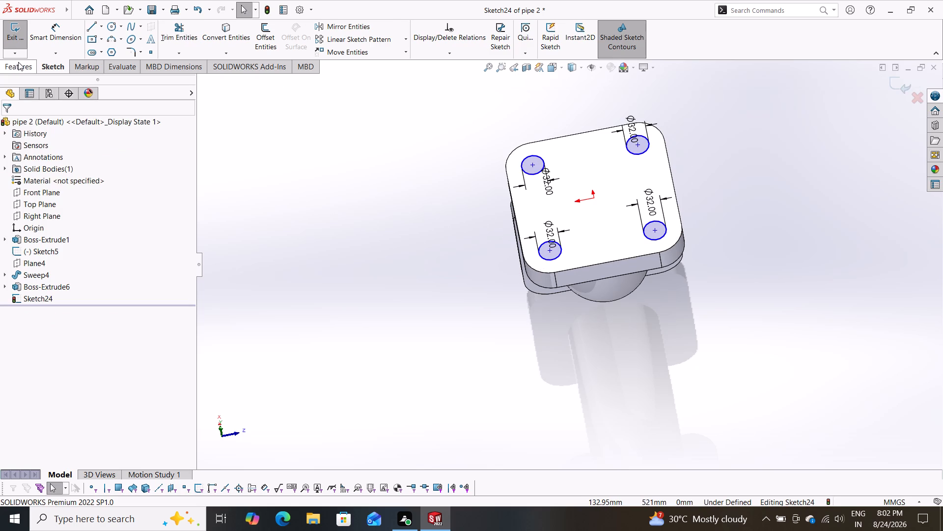
Cut-extrude all four 32 mm corner circles through the square plate using the Up To Next end condition.
click(18, 62)
click(176, 33)
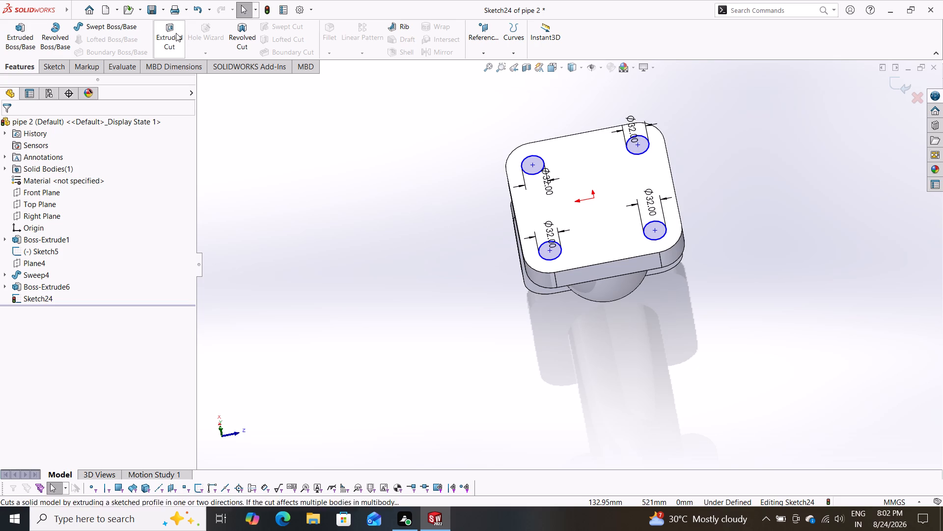
click(542, 251)
click(532, 165)
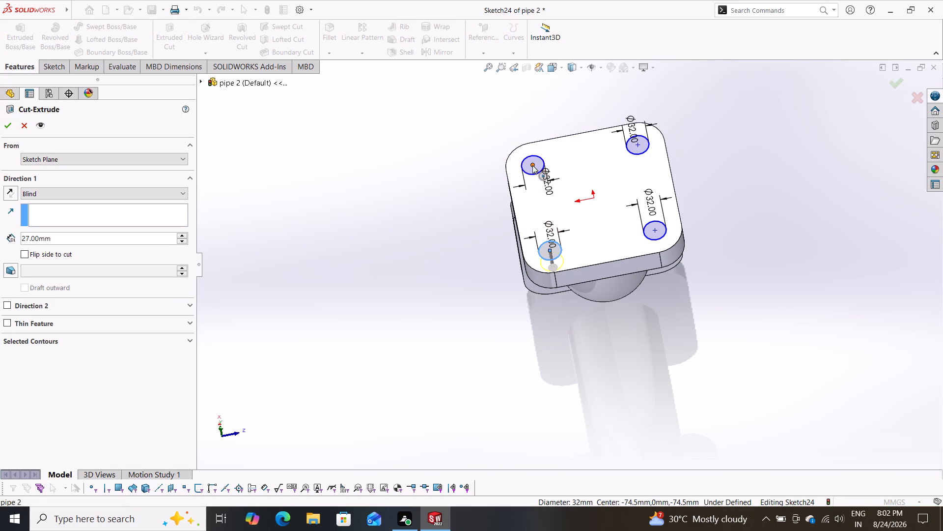
click(527, 167)
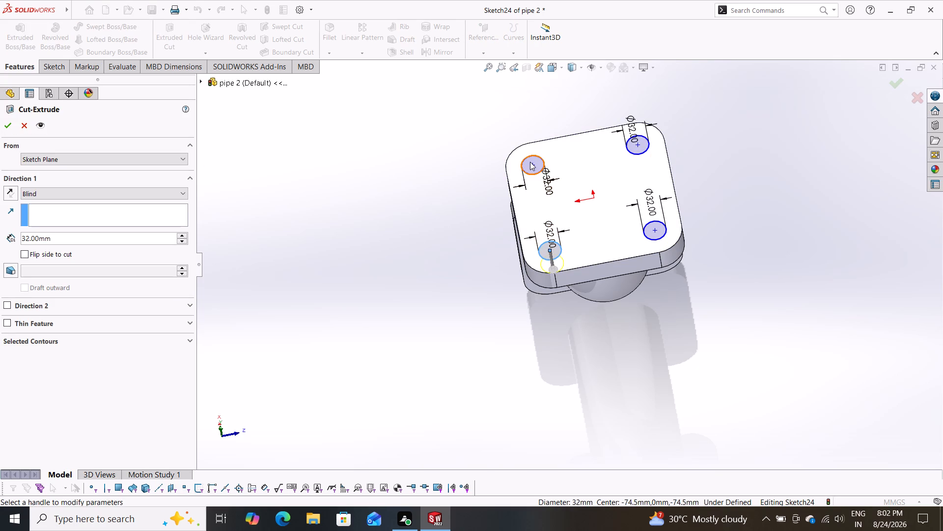
click(528, 162)
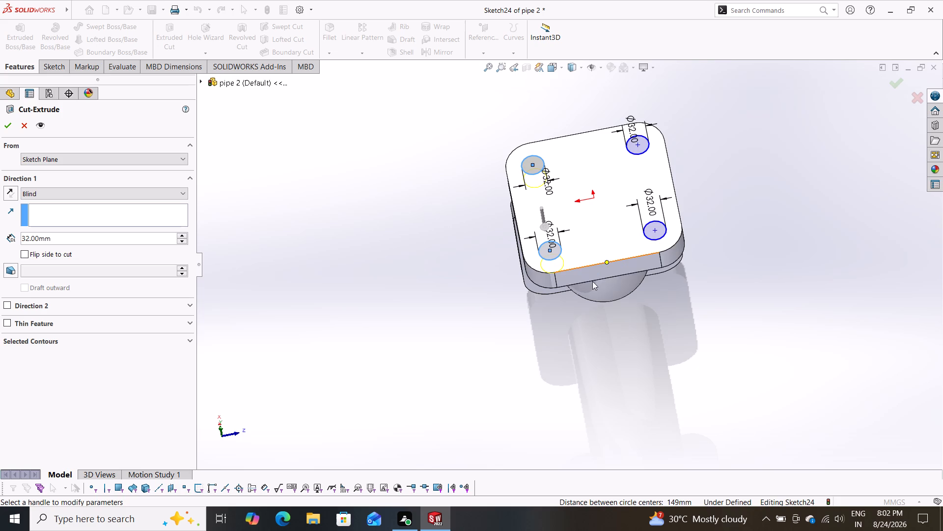
click(649, 230)
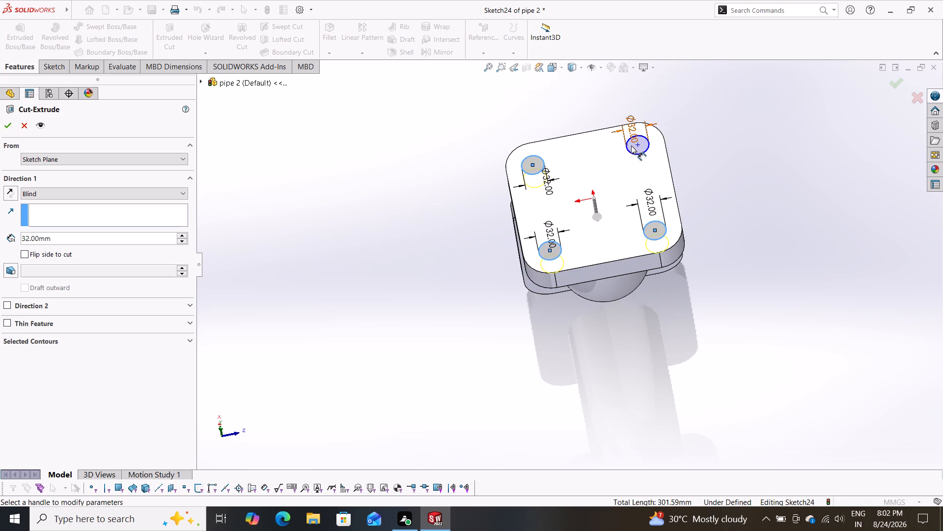
click(631, 146)
middle_drag(608, 317, 503, 131)
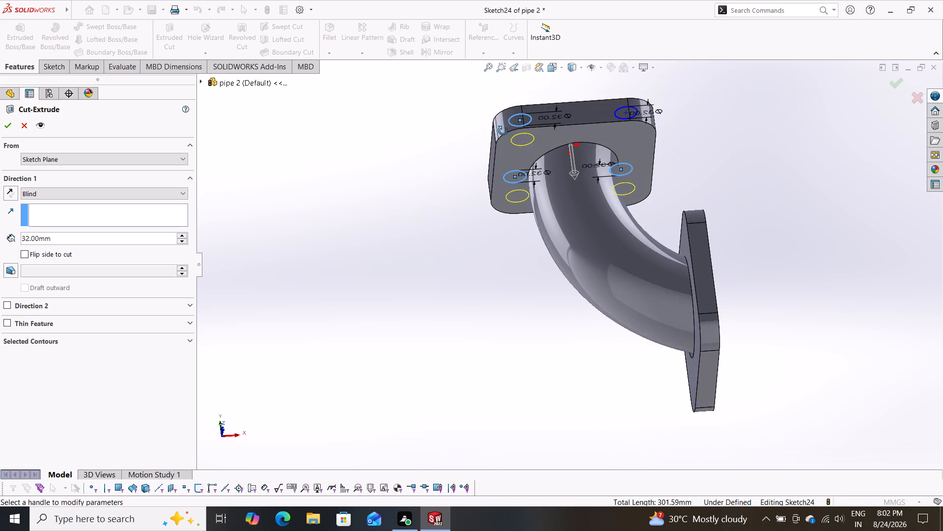
middle_drag(503, 131, 596, 393)
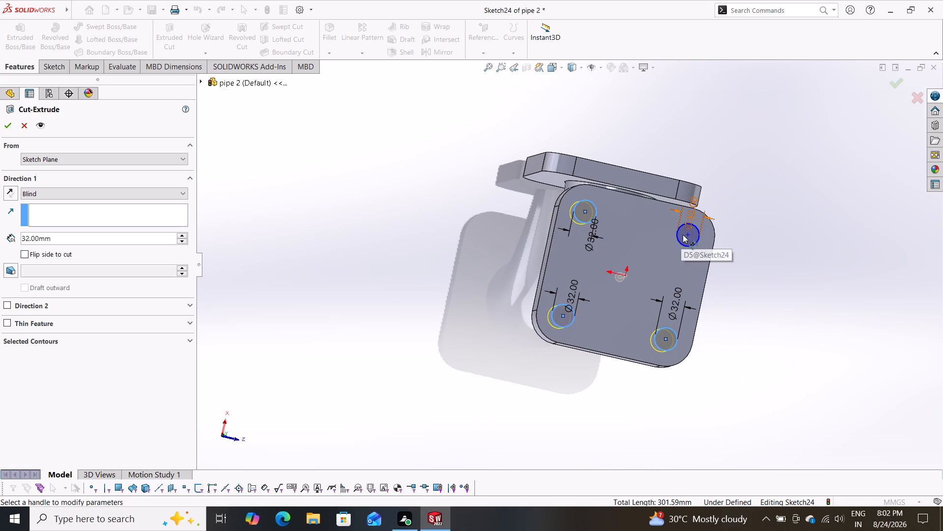
click(683, 240)
middle_drag(732, 330, 714, 206)
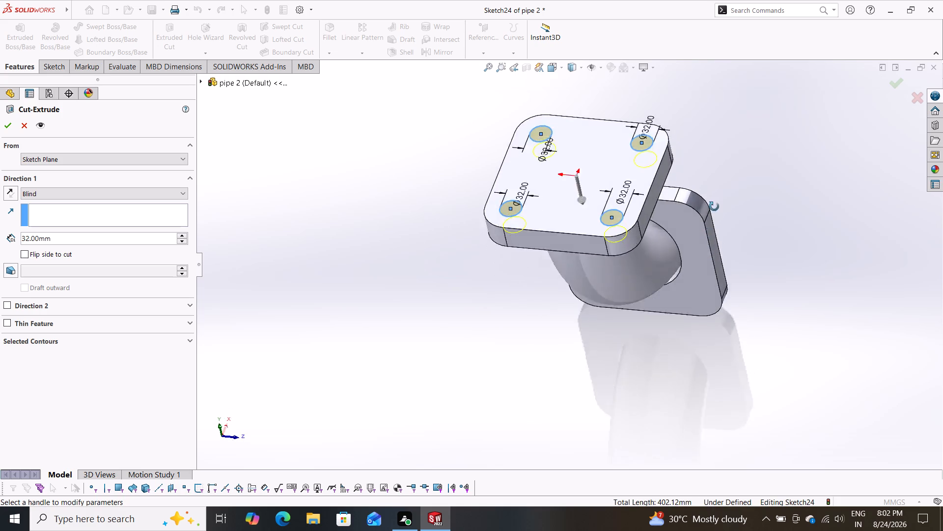
middle_drag(714, 206, 714, 113)
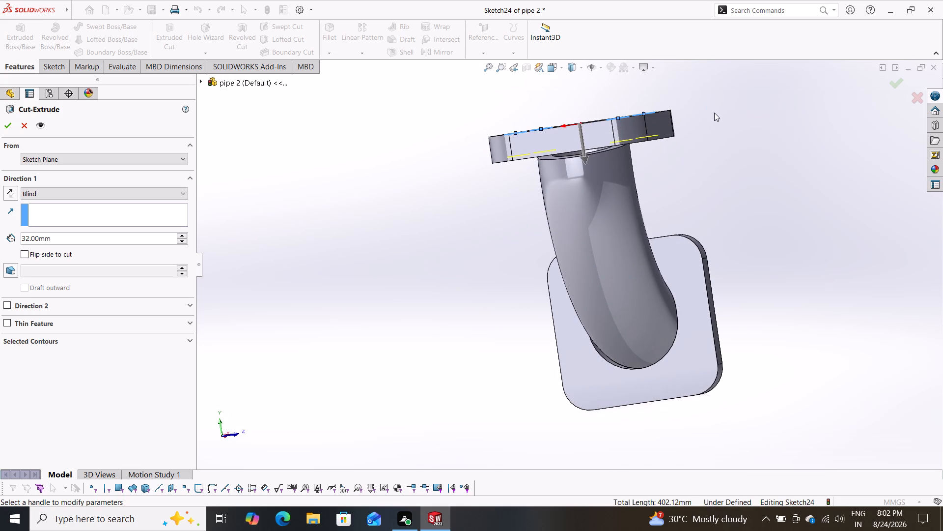
click(144, 156)
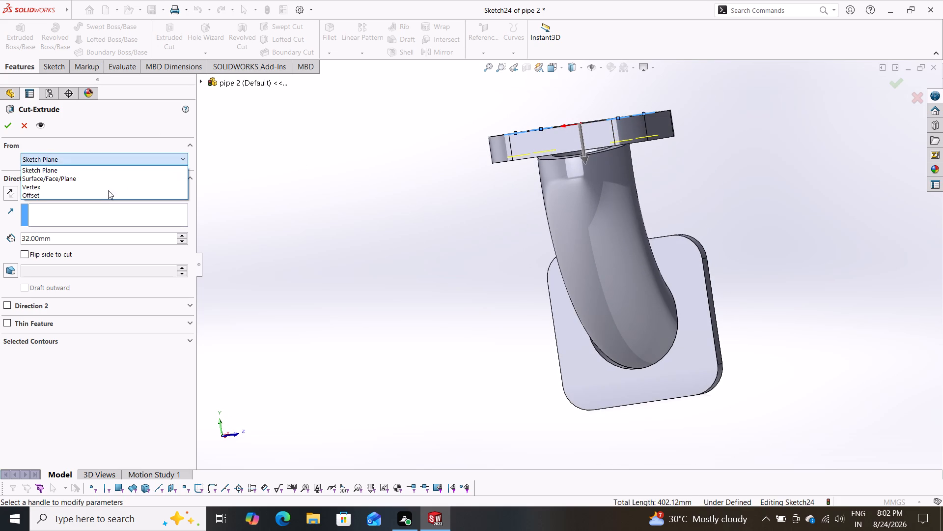
click(130, 154)
click(92, 198)
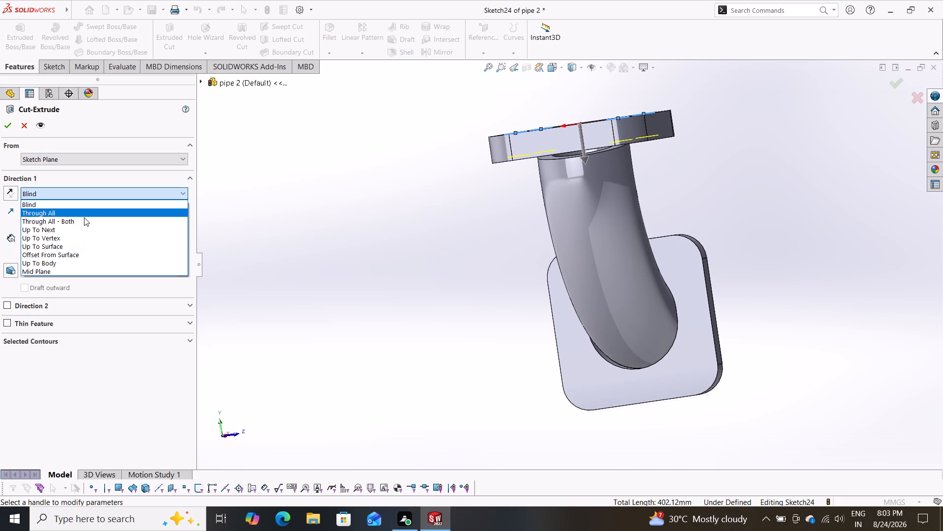
click(76, 227)
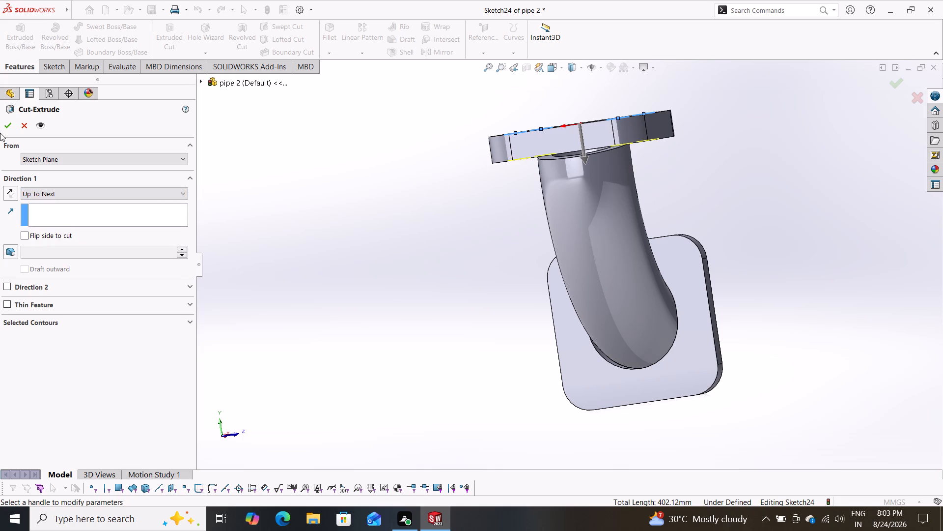
click(4, 123)
Start a sketch on the outer face of the second flange, around the pipe's free end.
middle_drag(436, 214, 468, 322)
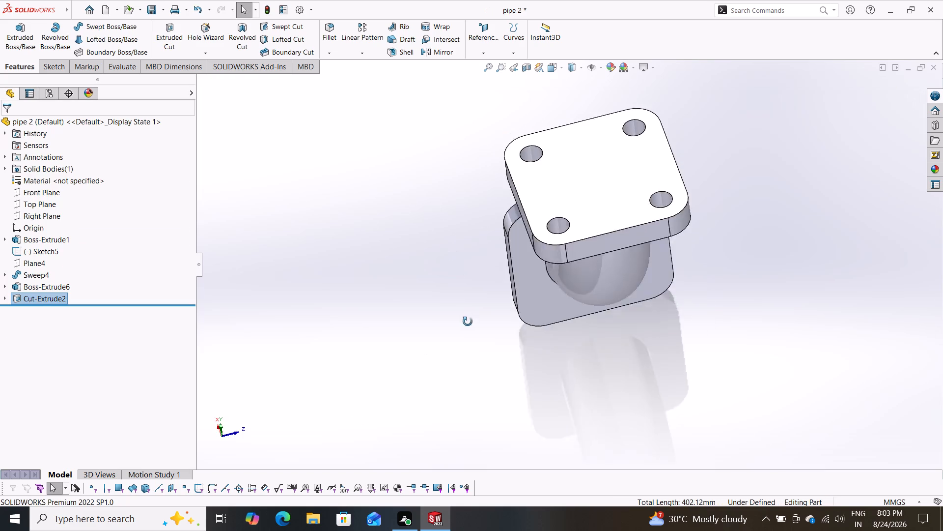
middle_drag(468, 322, 459, 394)
middle_drag(516, 368, 422, 448)
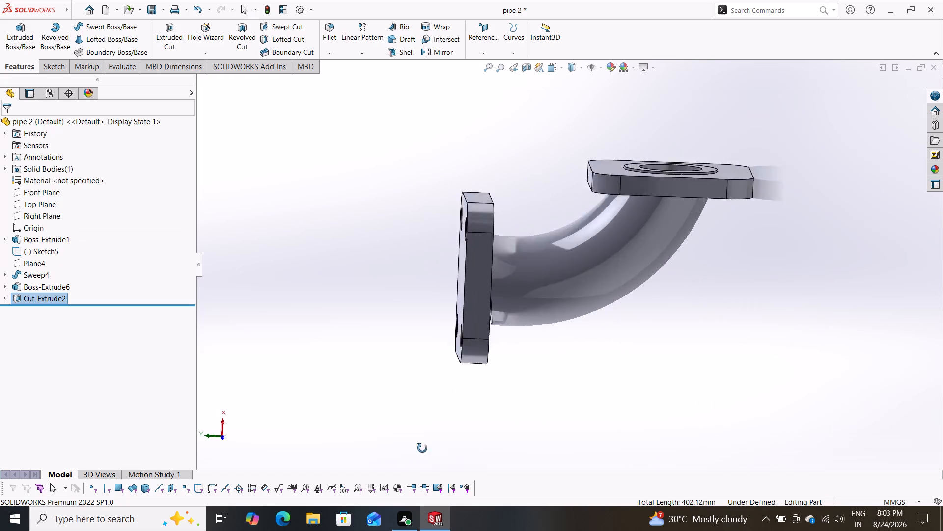
middle_drag(422, 448, 414, 459)
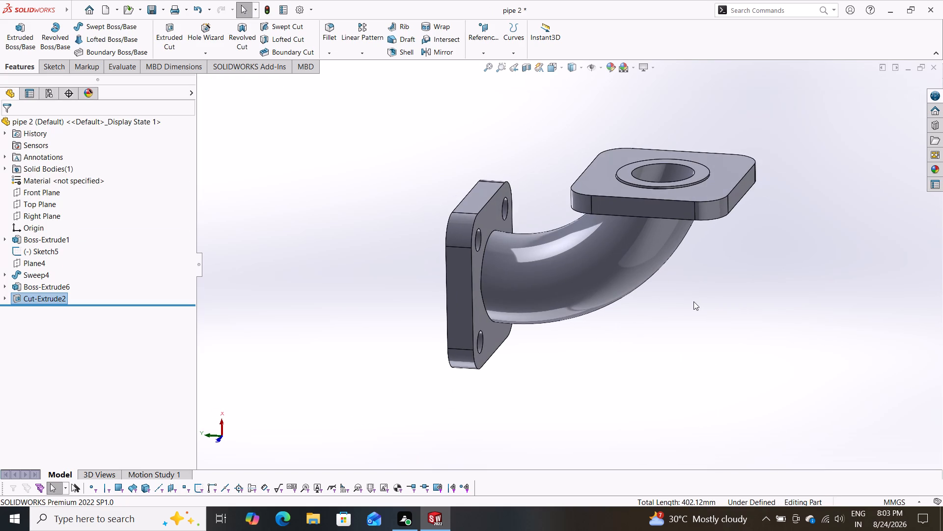
middle_drag(681, 305, 696, 337)
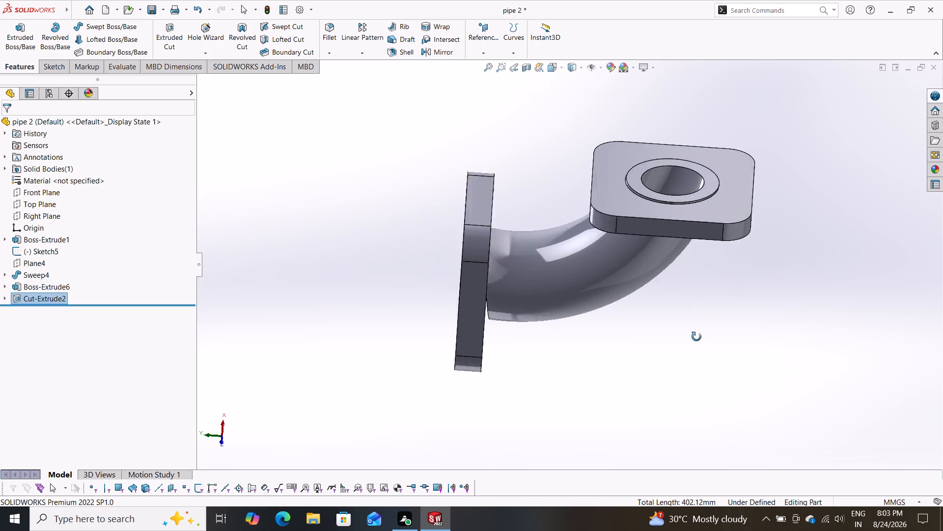
middle_drag(696, 337, 692, 422)
click(729, 253)
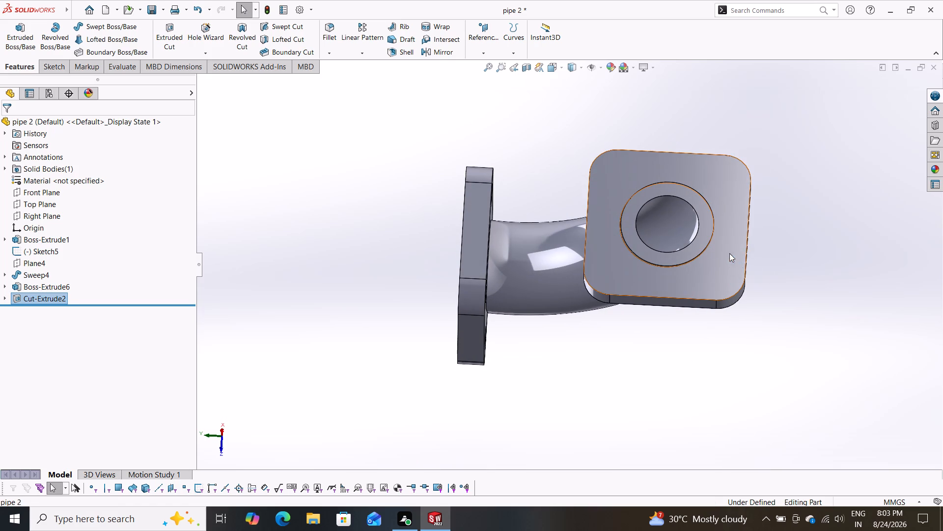
click(770, 223)
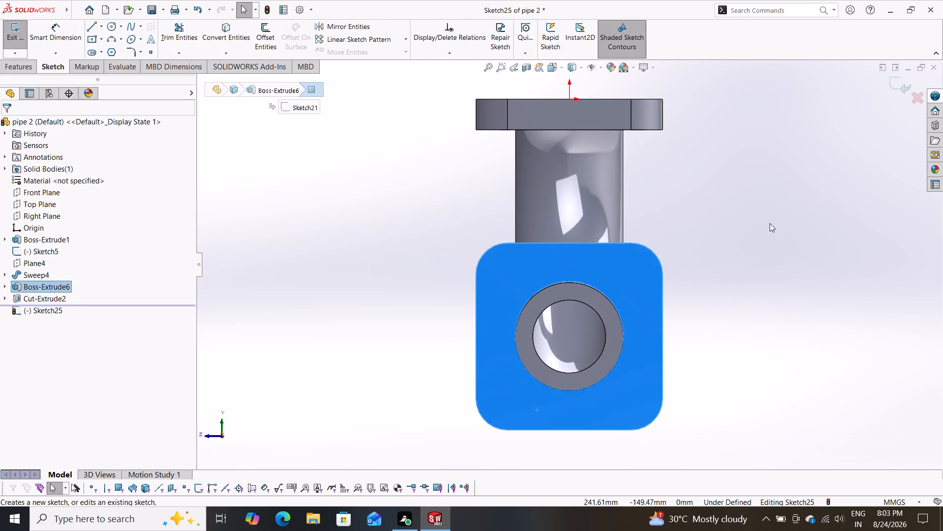
key(Escape)
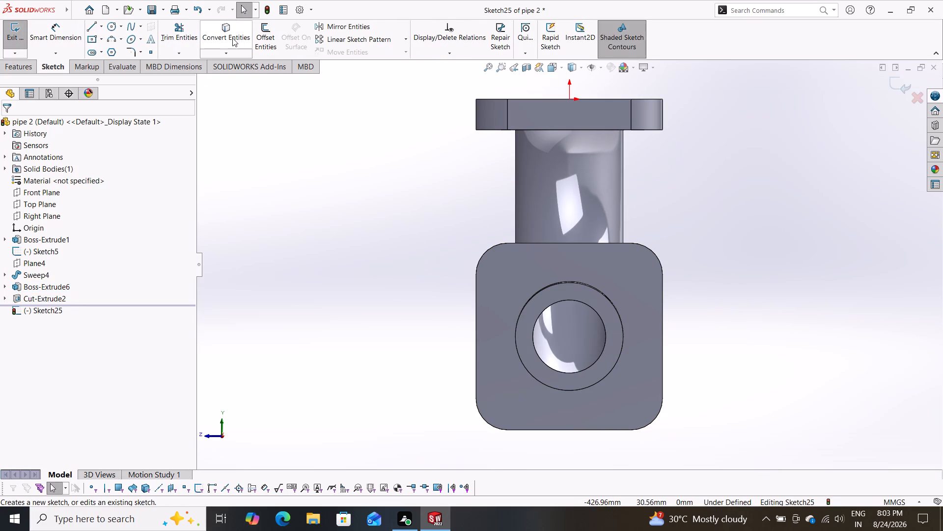
Convert the second flange's four corner arcs and two vertical side edges into sketch entities.
click(232, 37)
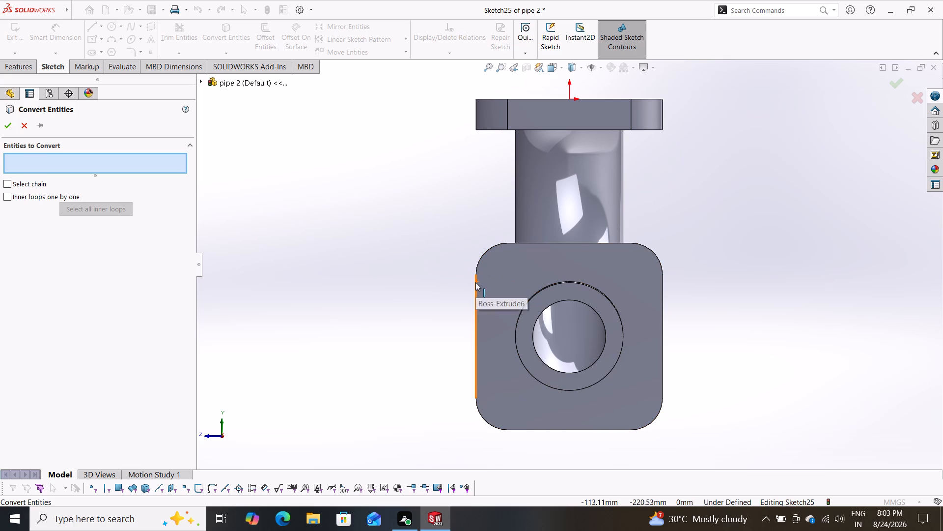
click(475, 282)
click(484, 255)
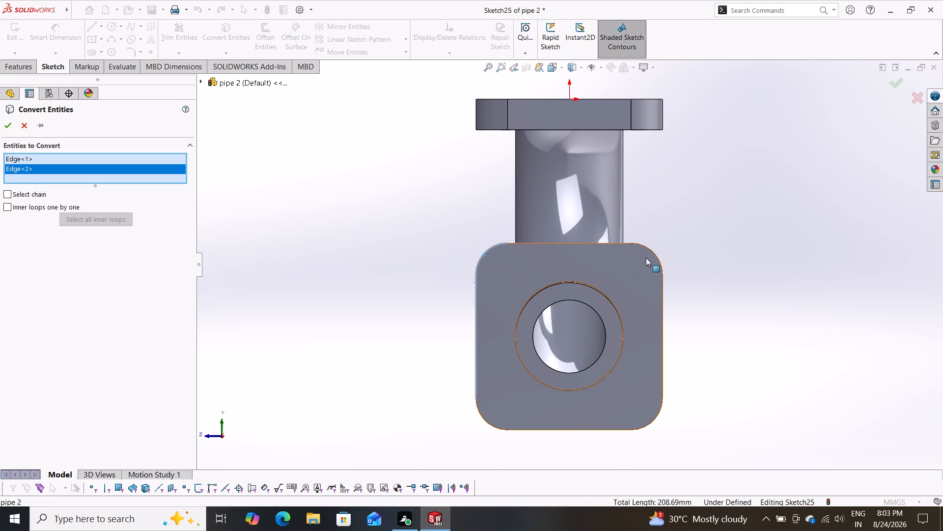
click(653, 254)
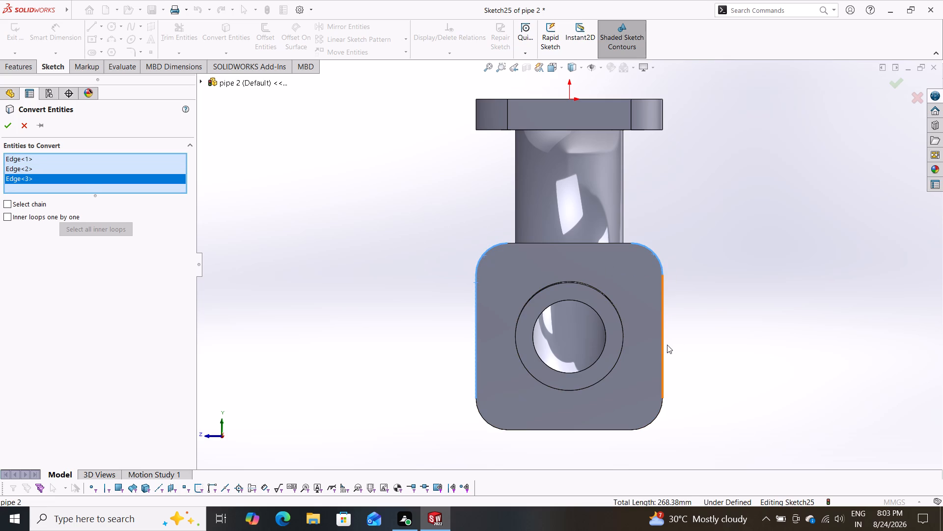
click(661, 341)
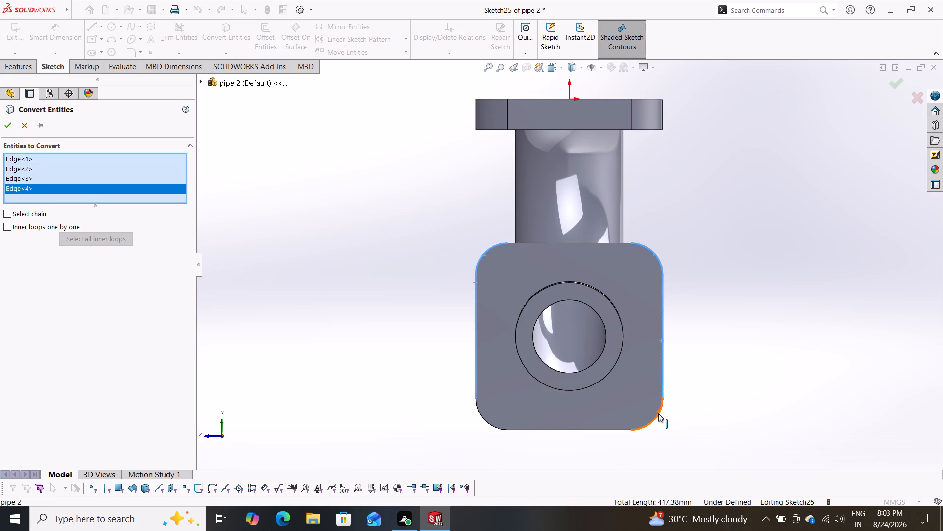
click(658, 415)
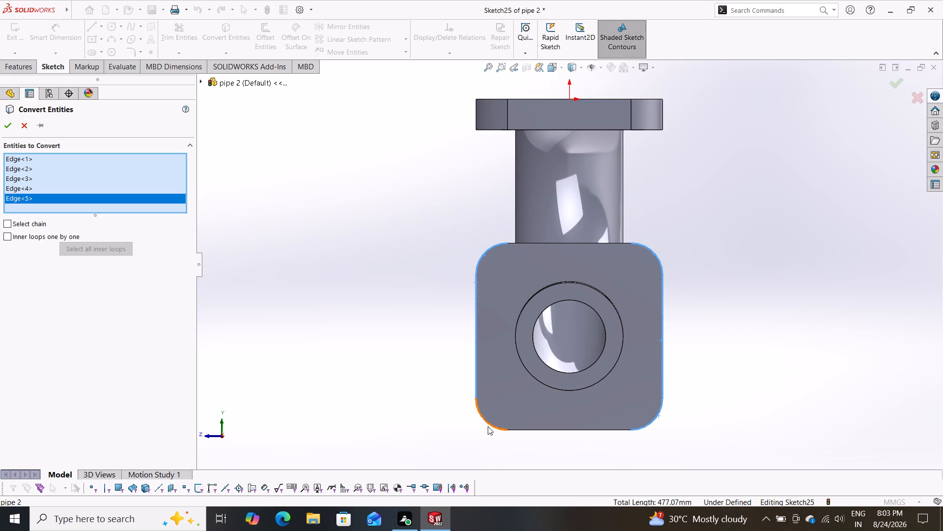
click(489, 424)
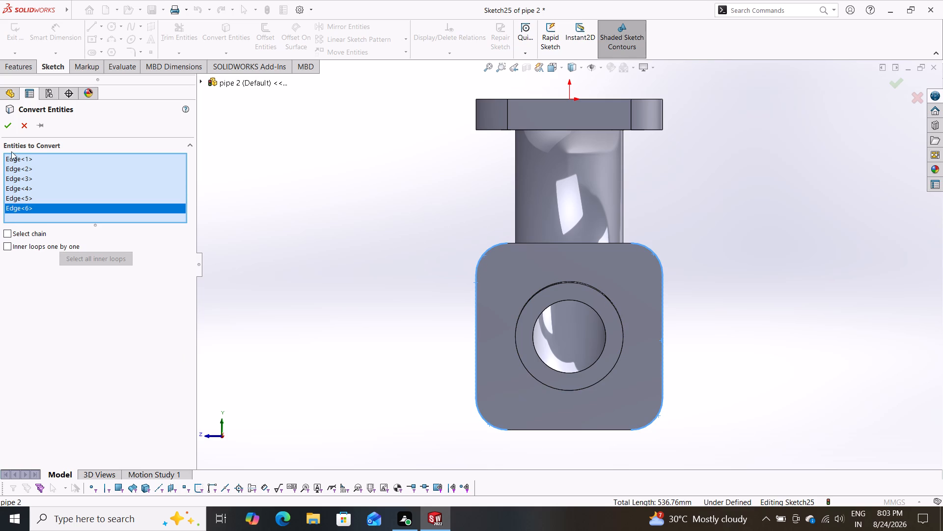
click(1, 126)
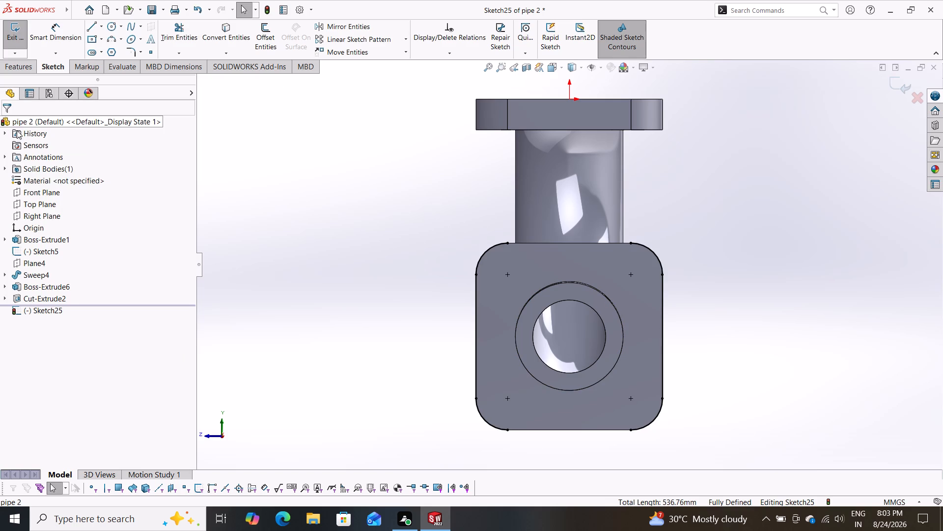
Sketch four circles centred on the second flange's corner arc centres, about 33, 47, 61 and 52 mm in diameter.
click(111, 26)
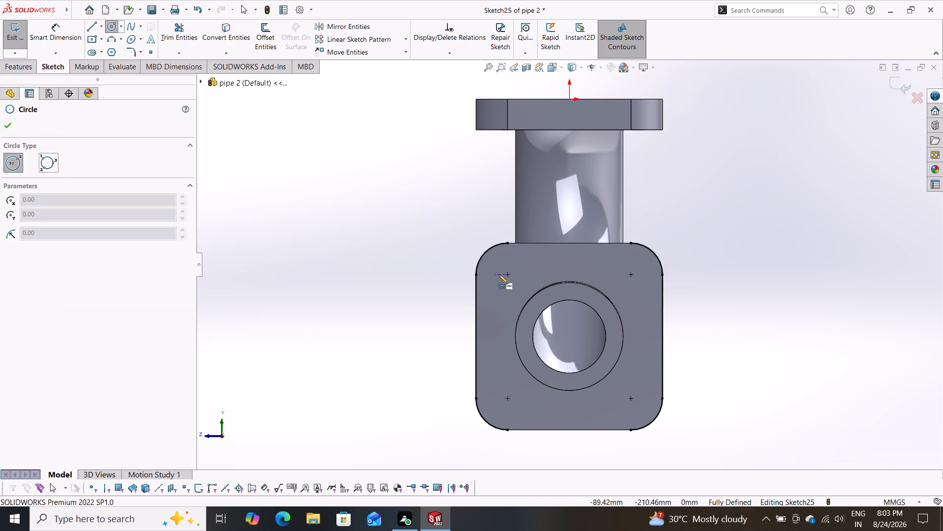
drag(508, 275, 514, 280)
drag(512, 288, 517, 290)
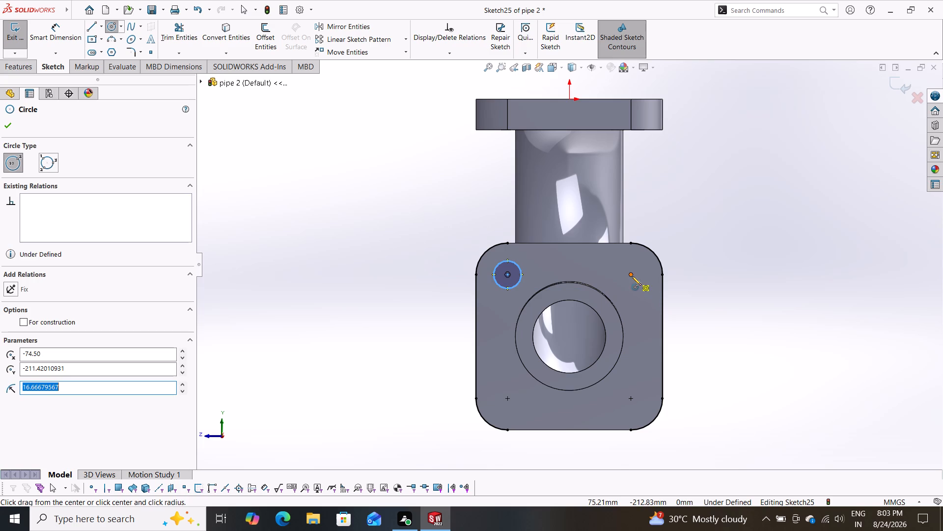
drag(632, 276, 637, 287)
click(637, 293)
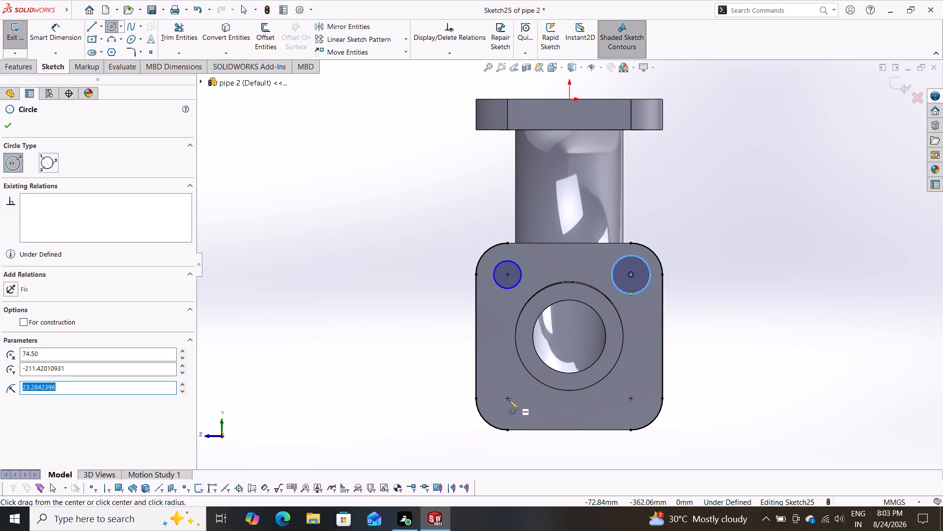
drag(509, 400, 512, 408)
click(521, 420)
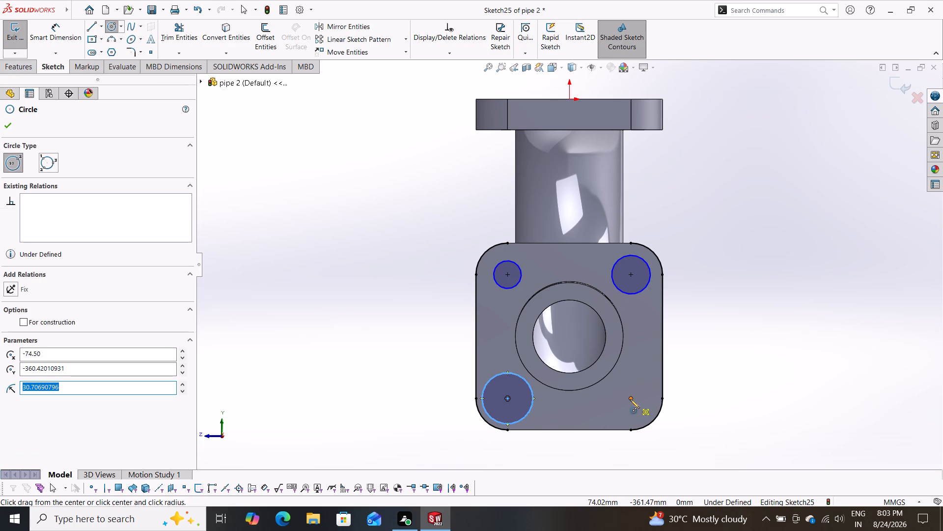
click(630, 399)
click(621, 417)
key(Escape)
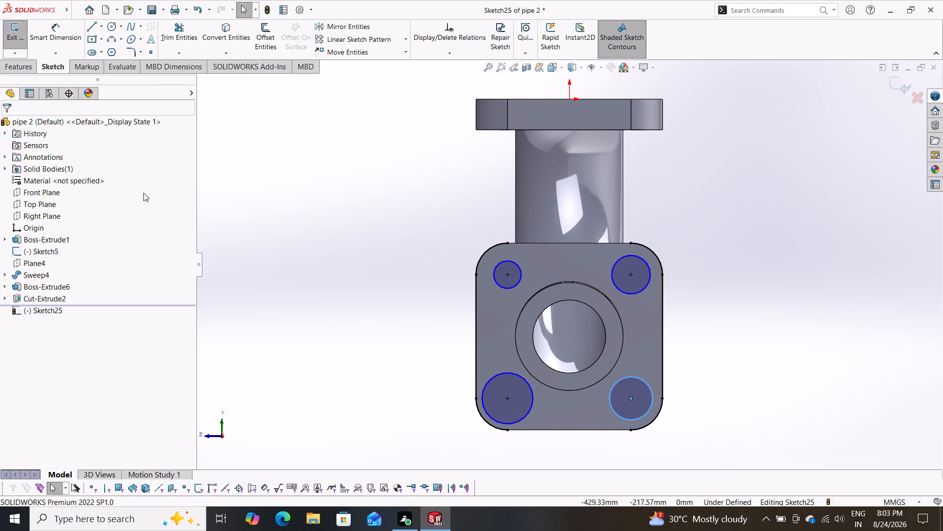
Dimension the two upper corner circles on the second flange to 32 mm diameter each.
click(70, 39)
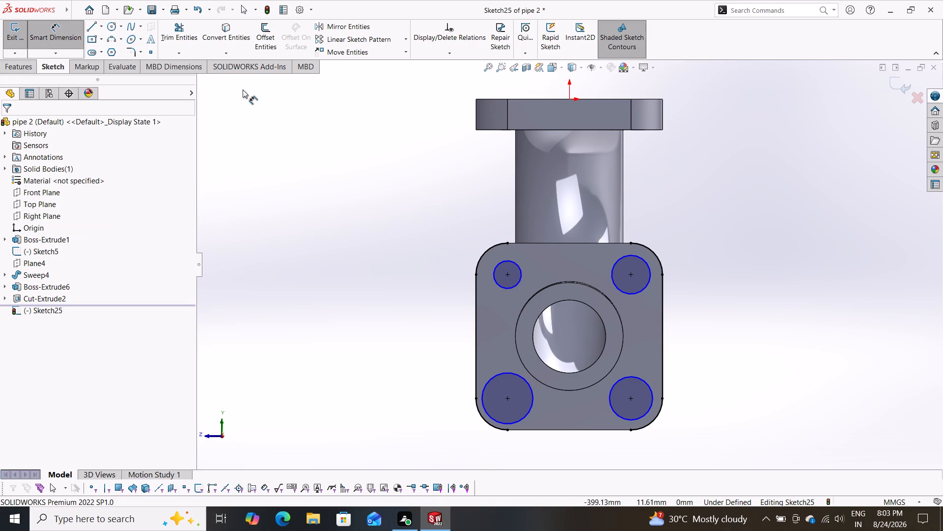
drag(516, 266, 521, 268)
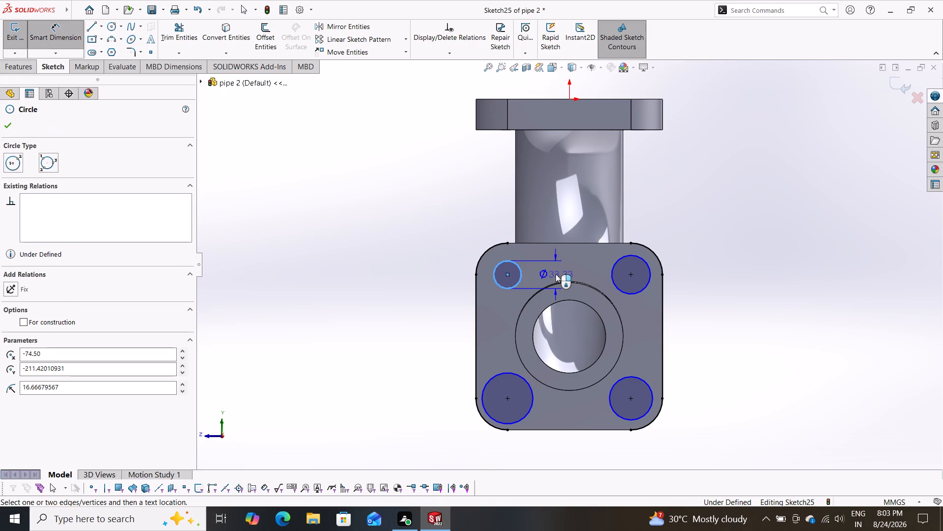
click(556, 272)
text(32)
key(Return)
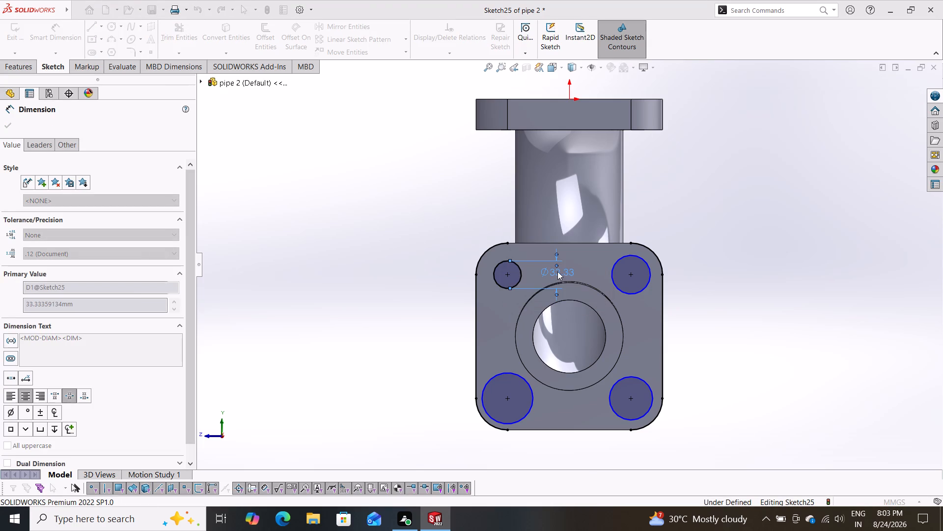
click(649, 264)
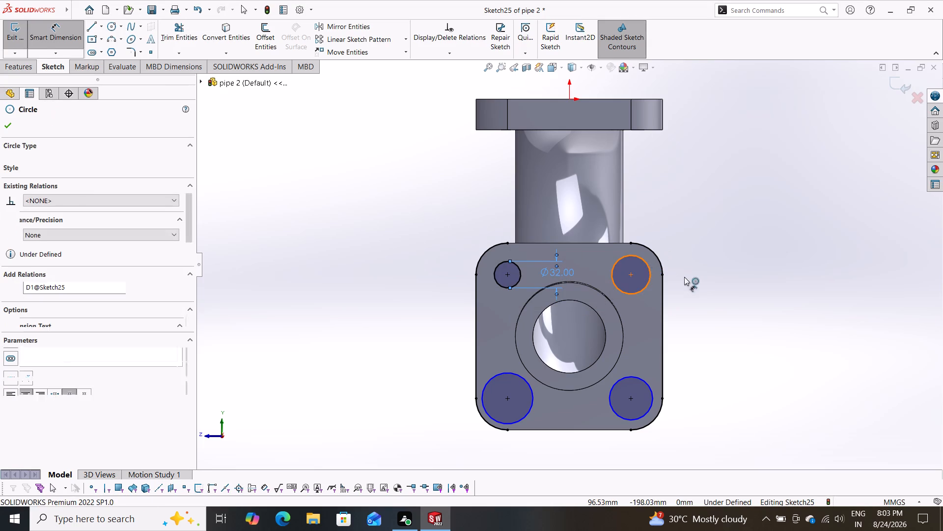
click(698, 277)
text(32)
key(Return)
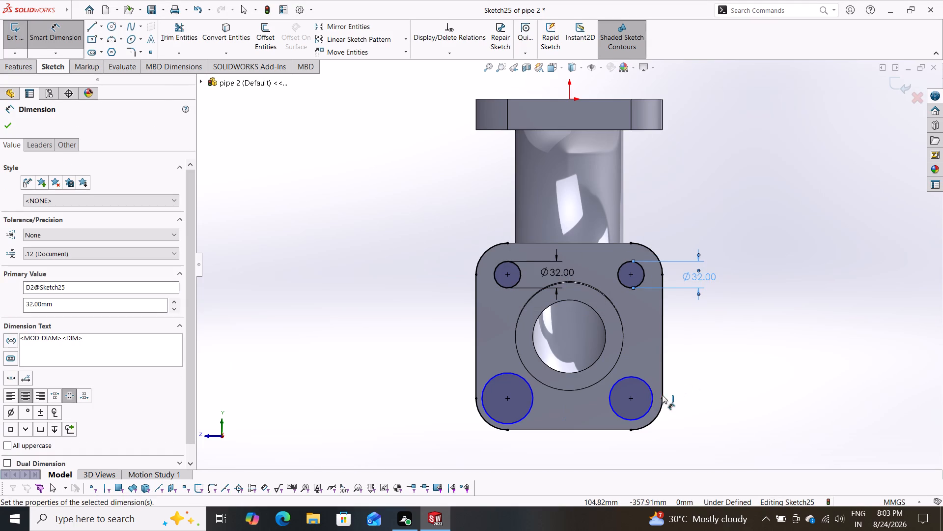
Dimension the two lower corner circles on the second flange to 32 mm diameter each.
drag(654, 398, 664, 401)
click(706, 394)
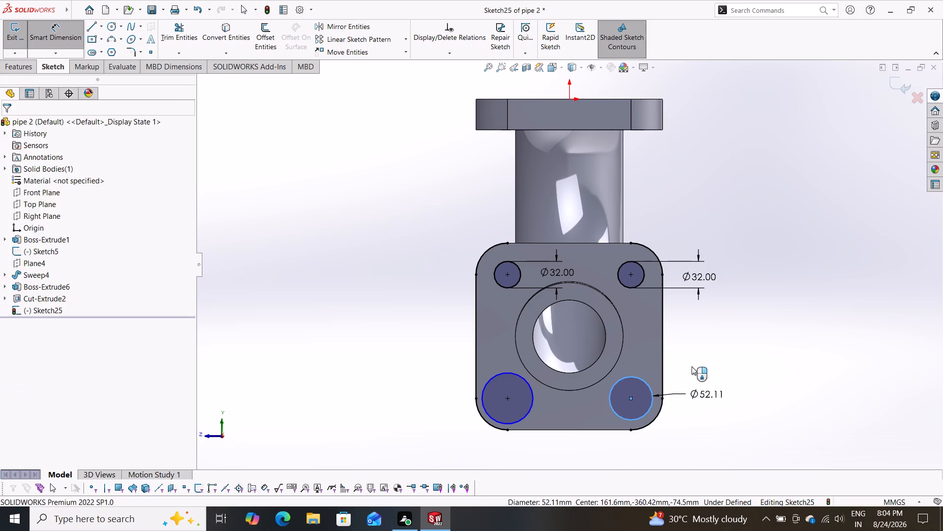
text(32)
key(Return)
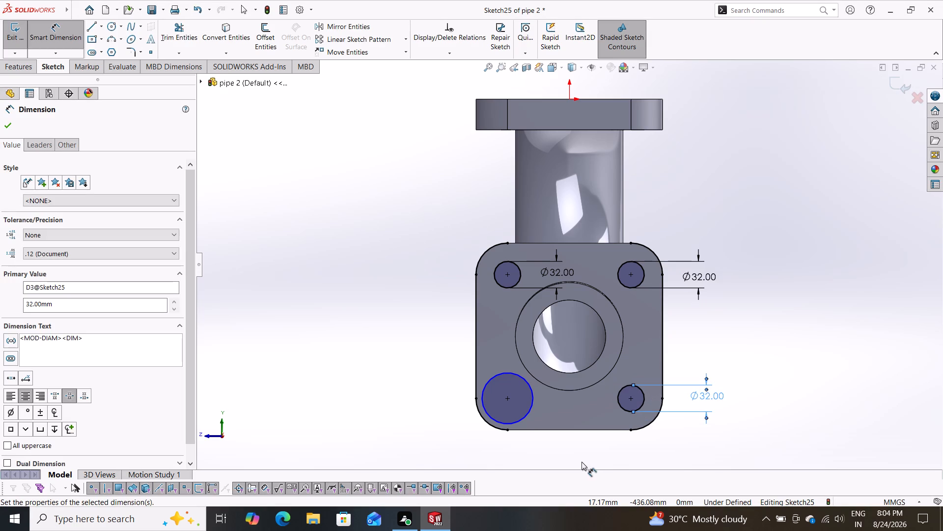
drag(530, 392, 539, 392)
click(563, 402)
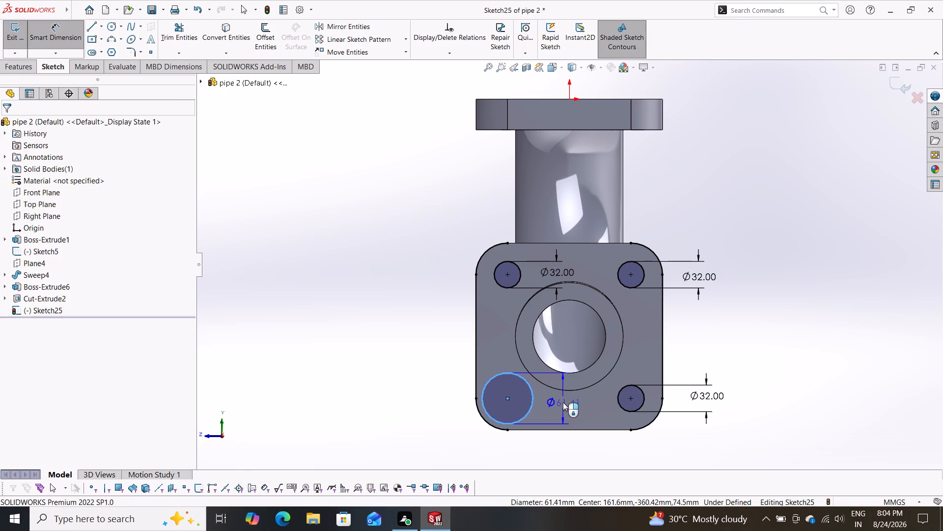
text(32)
key(Return)
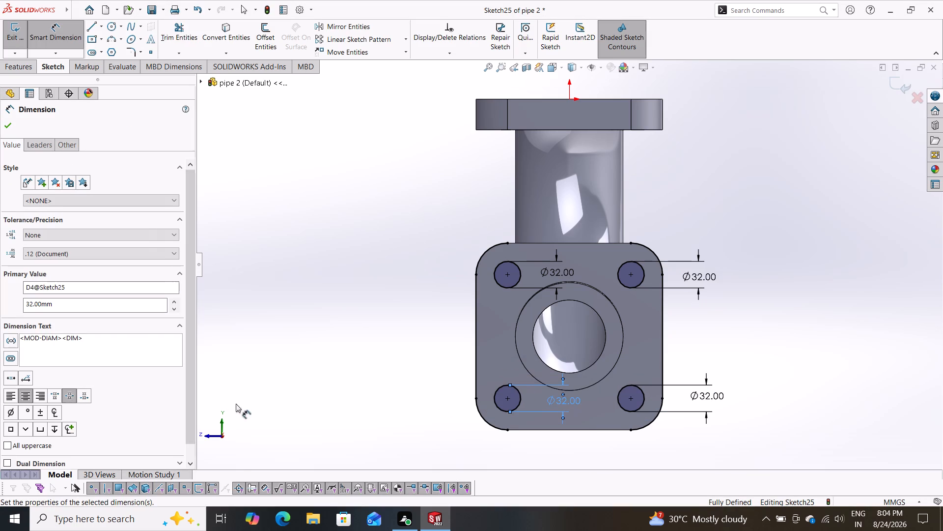
Cut-extrude all four 32 mm corner circles through the second flange using the Up To Next end condition.
click(30, 67)
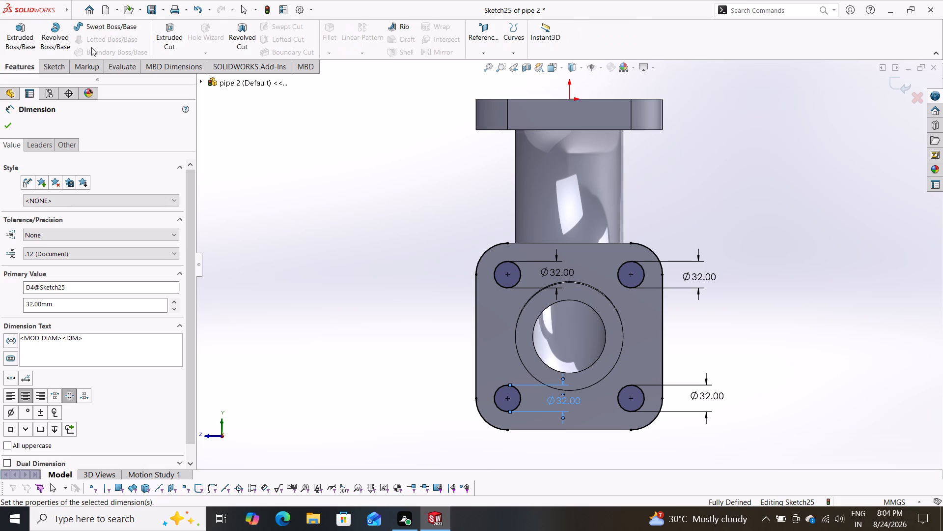
click(160, 26)
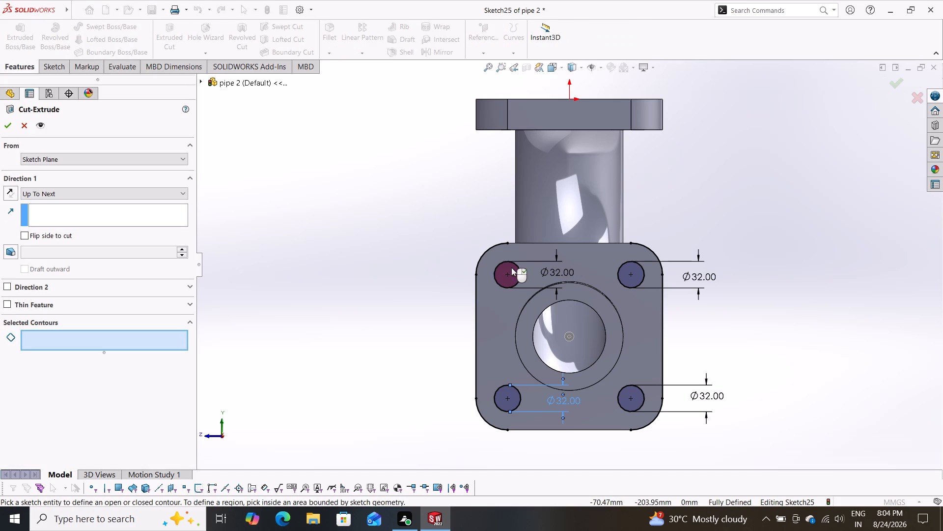
click(513, 267)
click(641, 269)
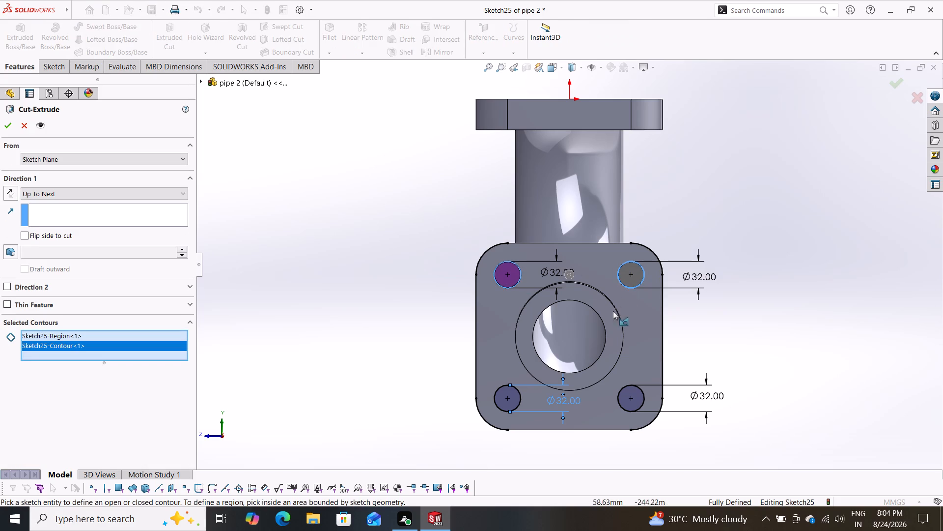
drag(516, 396, 521, 397)
click(641, 396)
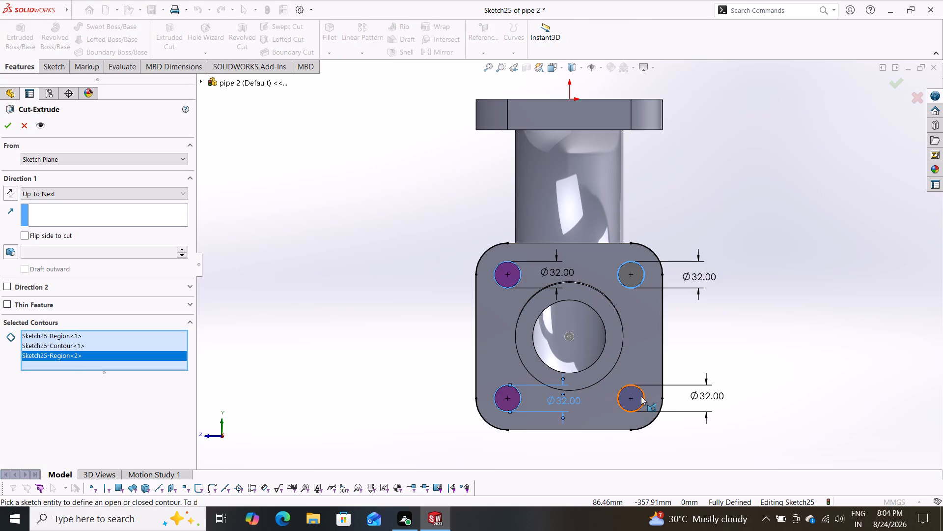
middle_drag(411, 379, 469, 293)
click(2, 125)
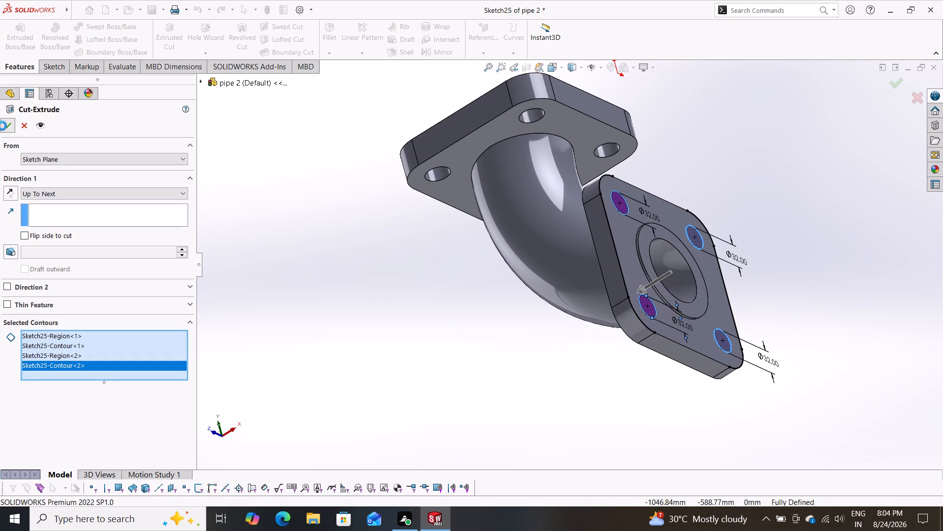
Examine the curved pipe, both flanges and their bolt holes from several sides.
middle_drag(779, 177, 774, 200)
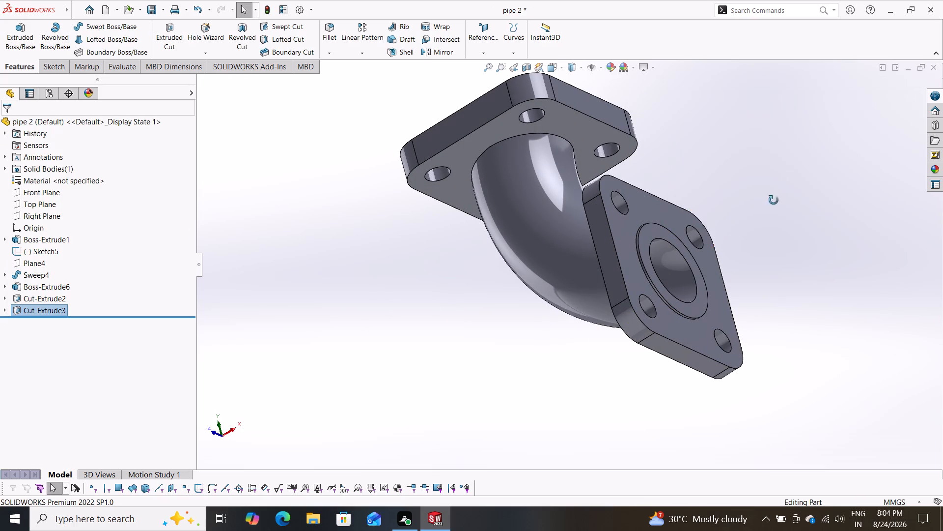
middle_drag(774, 200, 777, 338)
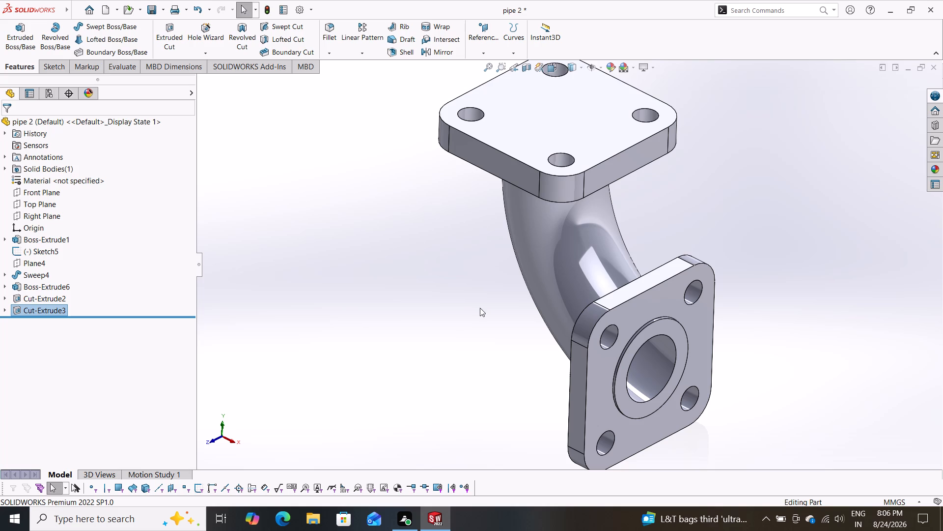
scroll(431, 293, down, 1)
scroll(462, 308, up, 3)
scroll(449, 317, down, 1)
middle_drag(468, 292, 554, 274)
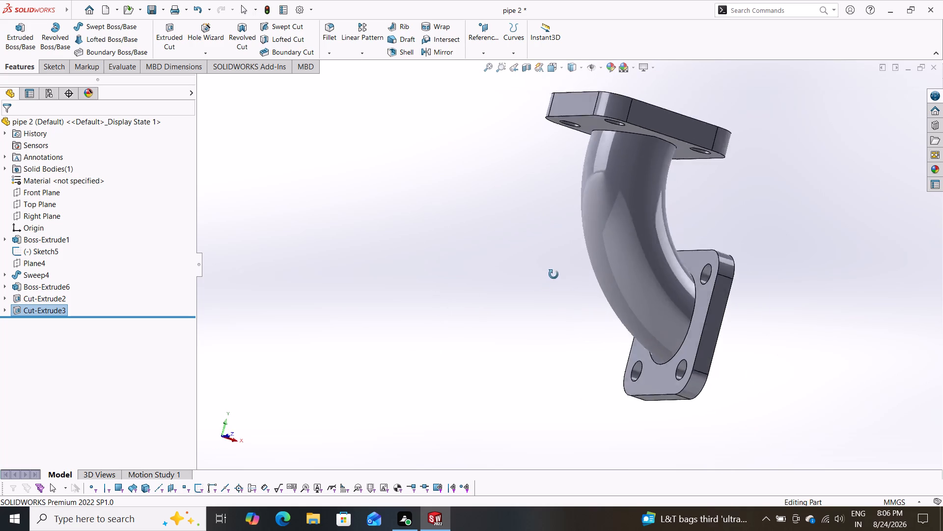
middle_drag(554, 274, 518, 367)
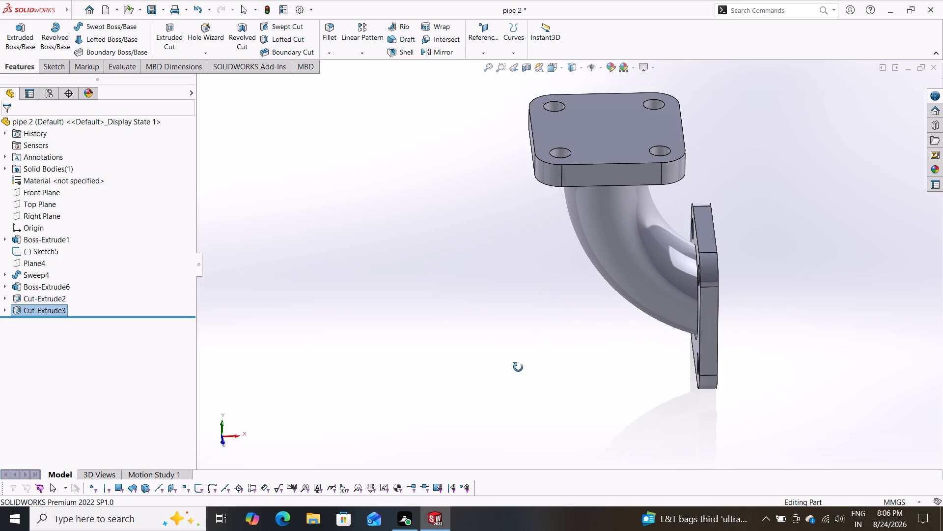
middle_drag(518, 367, 453, 352)
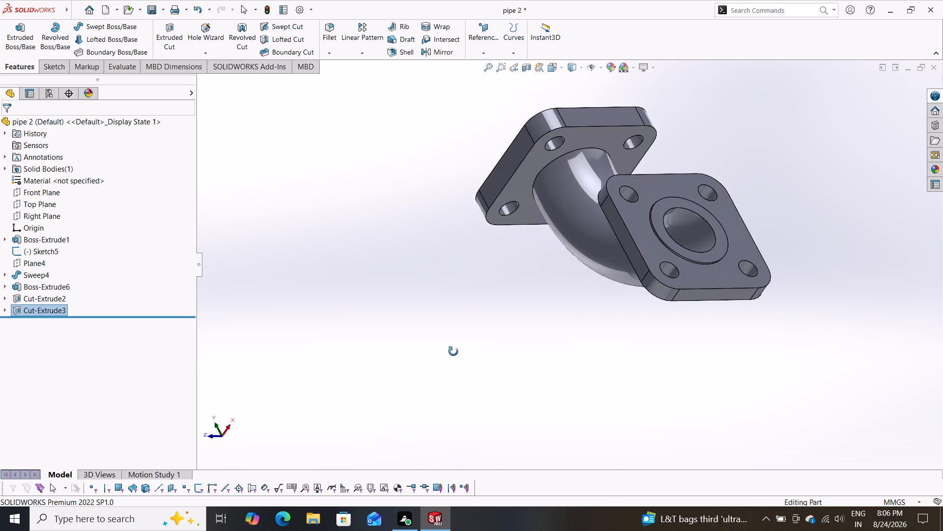
middle_drag(453, 352, 538, 425)
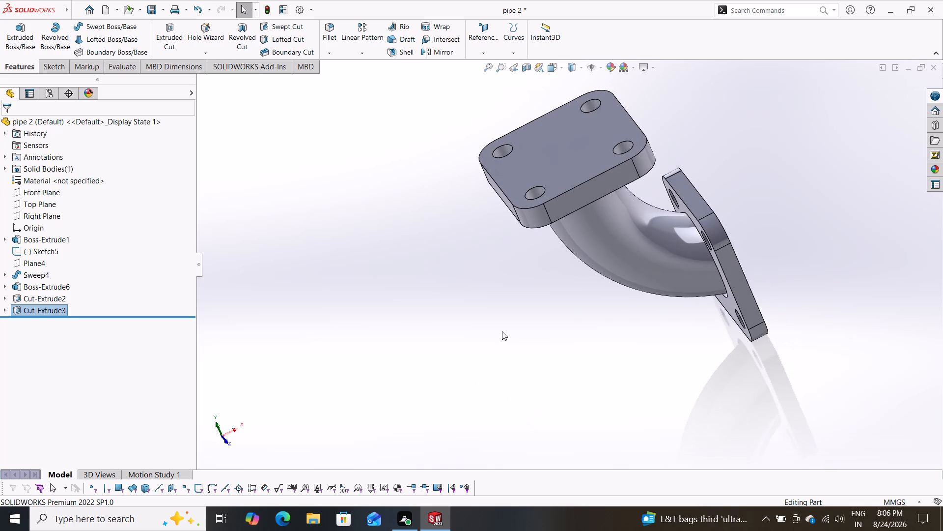
middle_drag(503, 352, 499, 359)
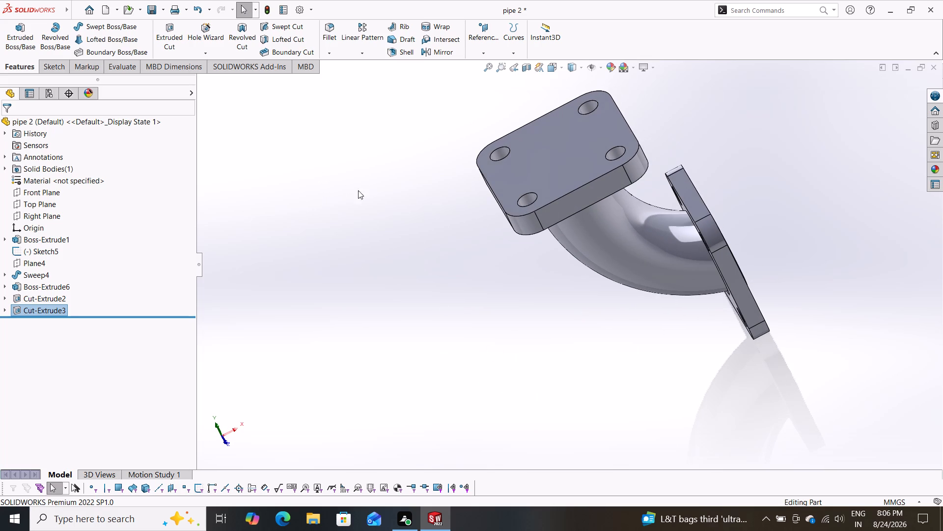
Start a sketch on the first flange's outer face and draw a circle about 68 mm in diameter centred on the origin.
click(65, 66)
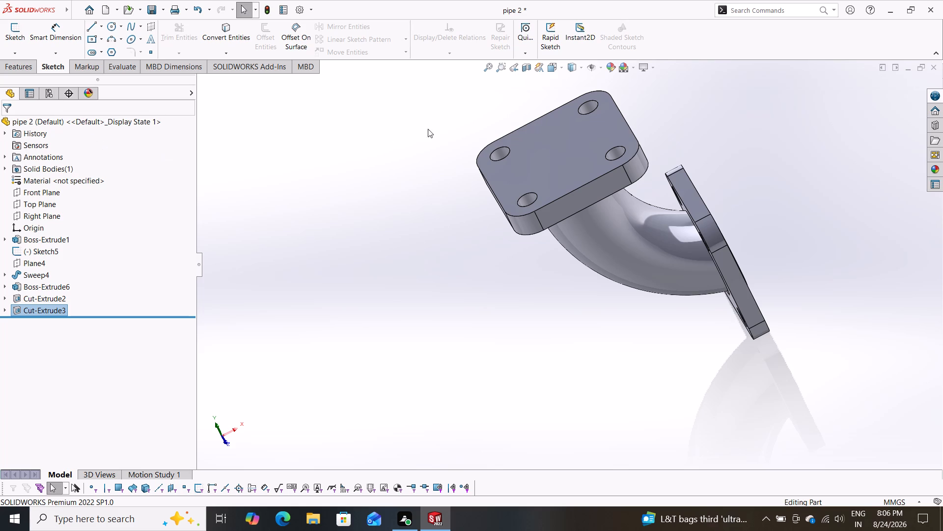
click(555, 161)
click(601, 135)
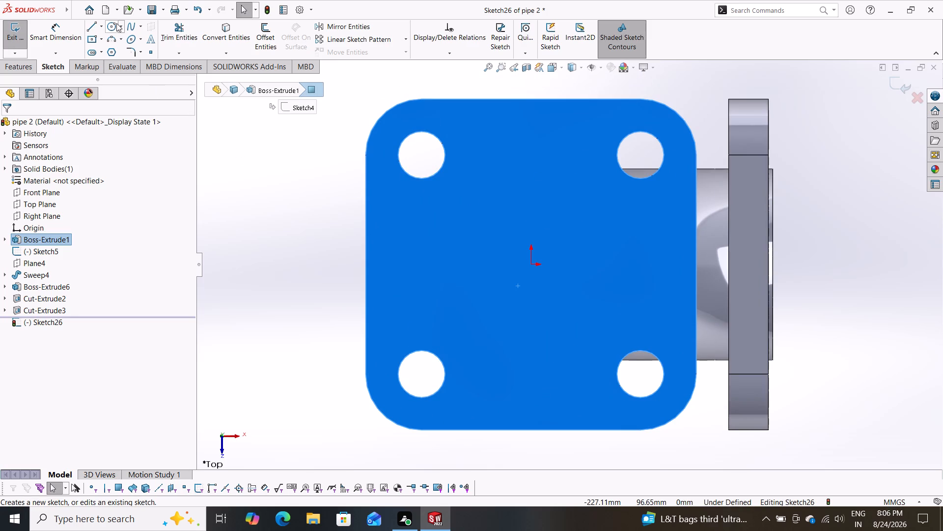
click(114, 23)
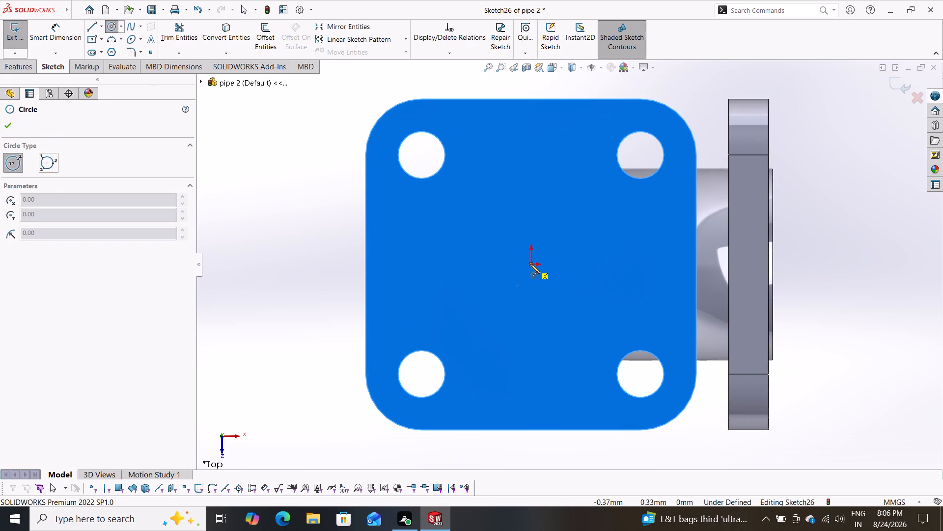
click(530, 264)
click(535, 315)
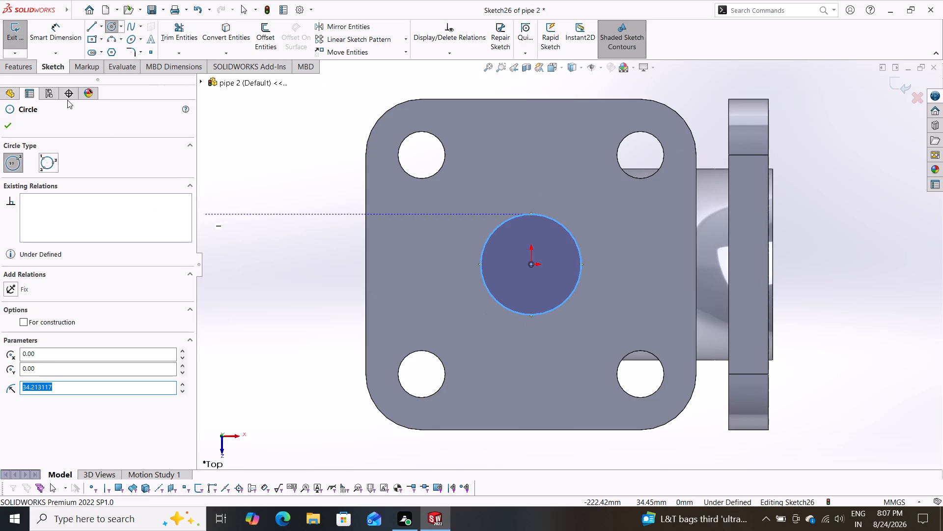
Dimension the central circle on the first flange to 88 mm diameter.
click(62, 35)
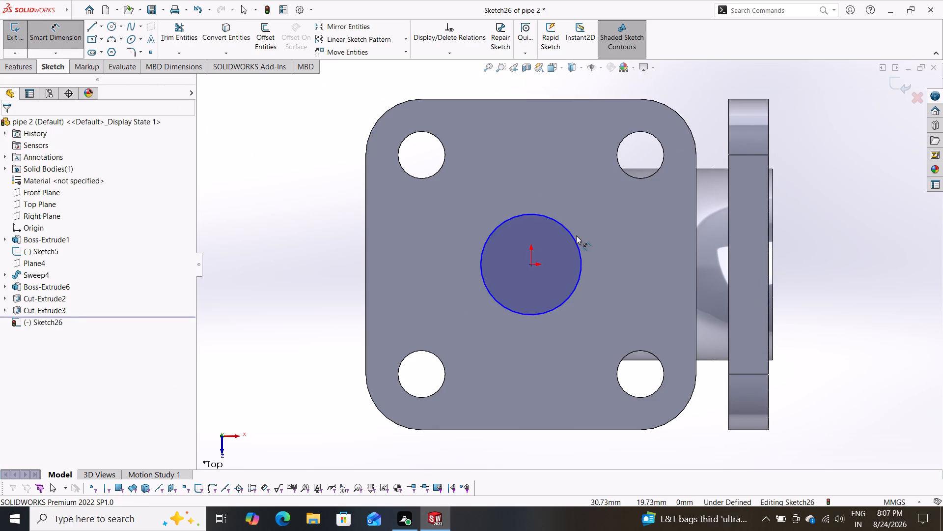
click(575, 237)
click(638, 266)
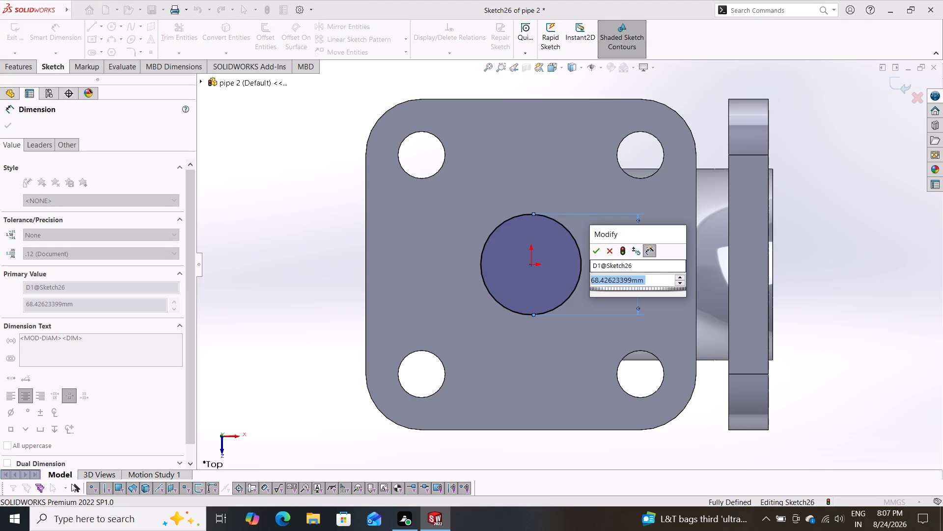
text(88)
key(Return)
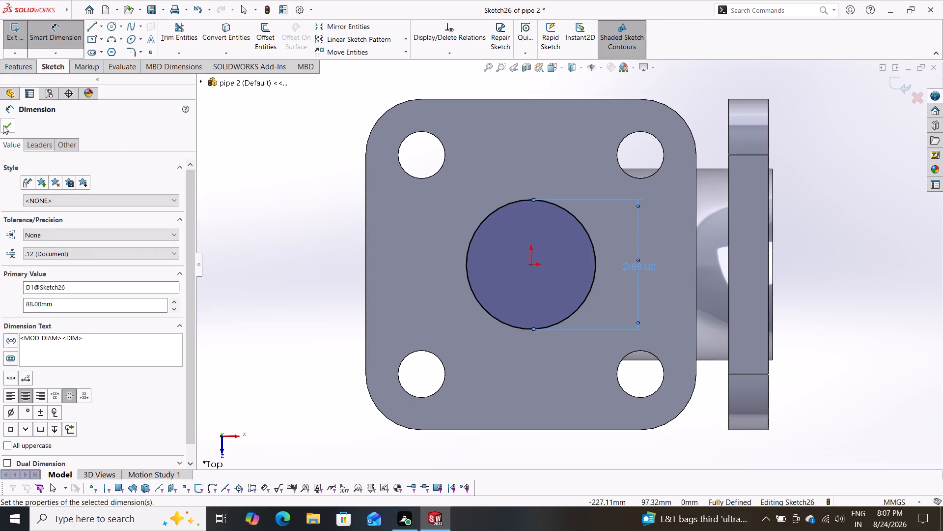
click(3, 125)
Cut-extrude the 88 mm central circle through the first flange using the Up To Next end condition.
click(26, 68)
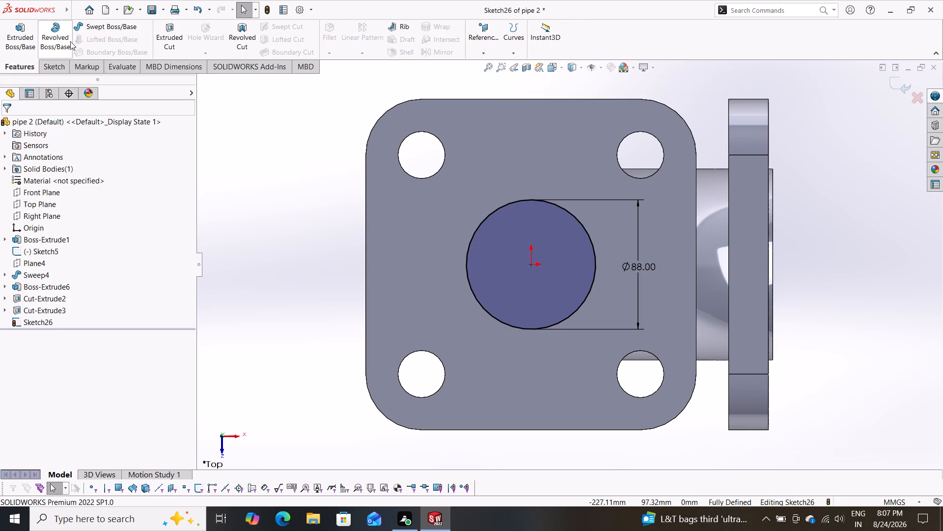
click(169, 35)
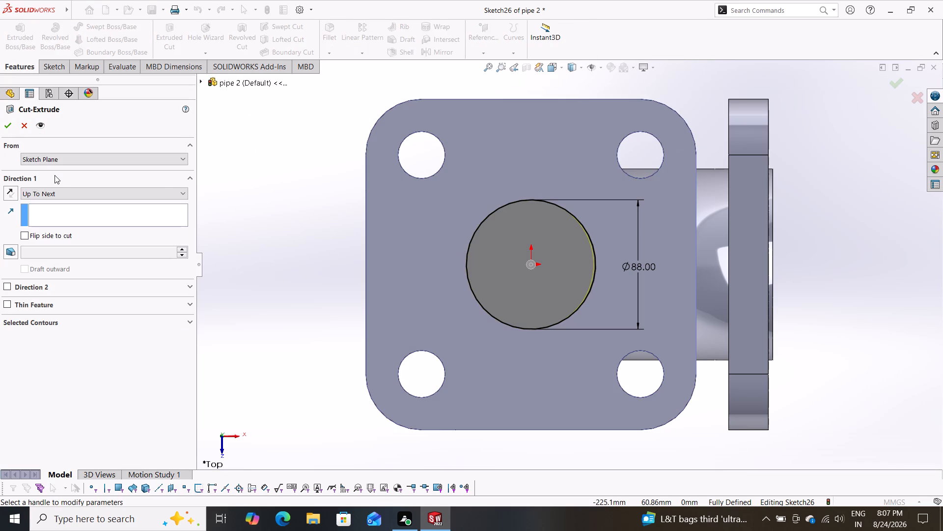
click(5, 127)
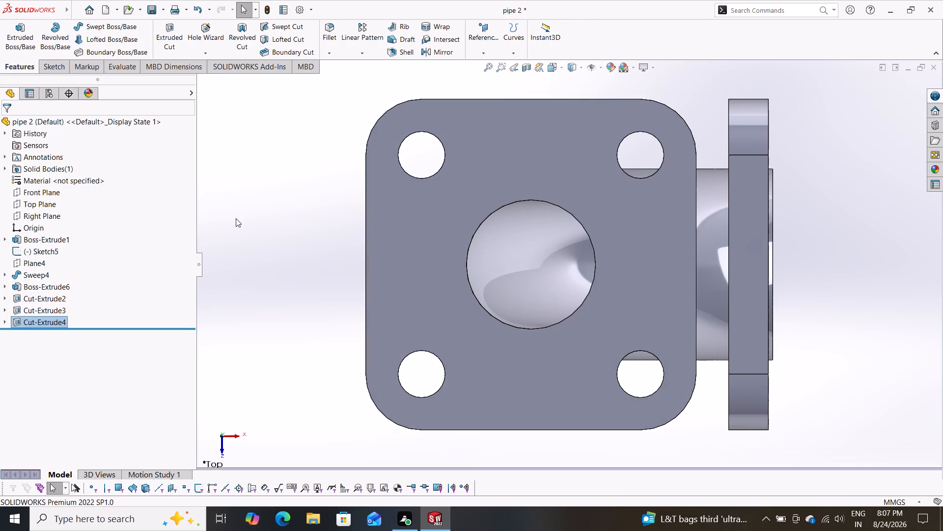
Examine the new central bore in the first flange and where it meets the curved pipe's interior.
middle_drag(241, 210, 202, 184)
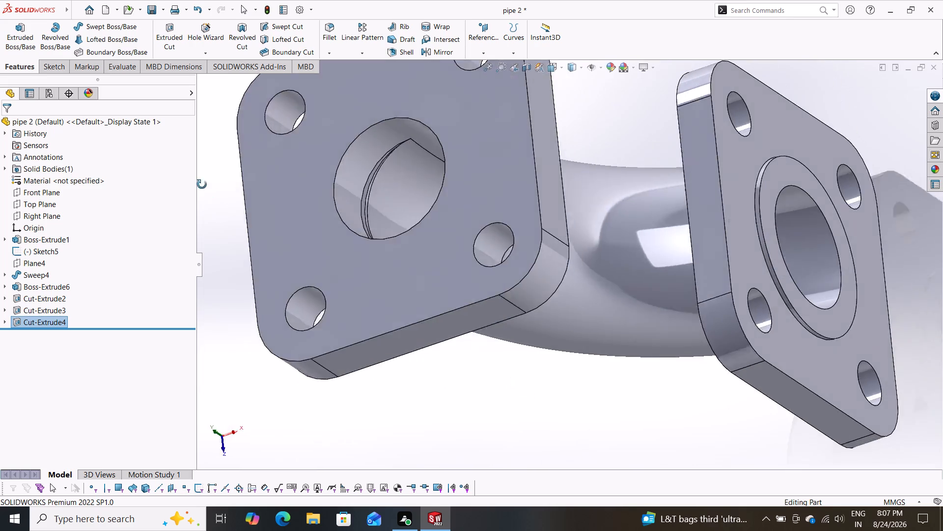
middle_drag(202, 184, 235, 194)
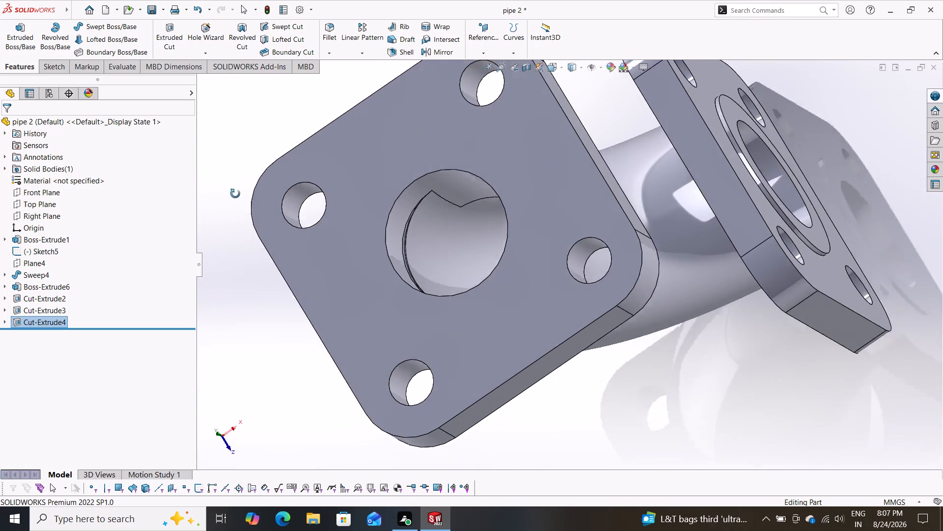
middle_drag(235, 194, 259, 242)
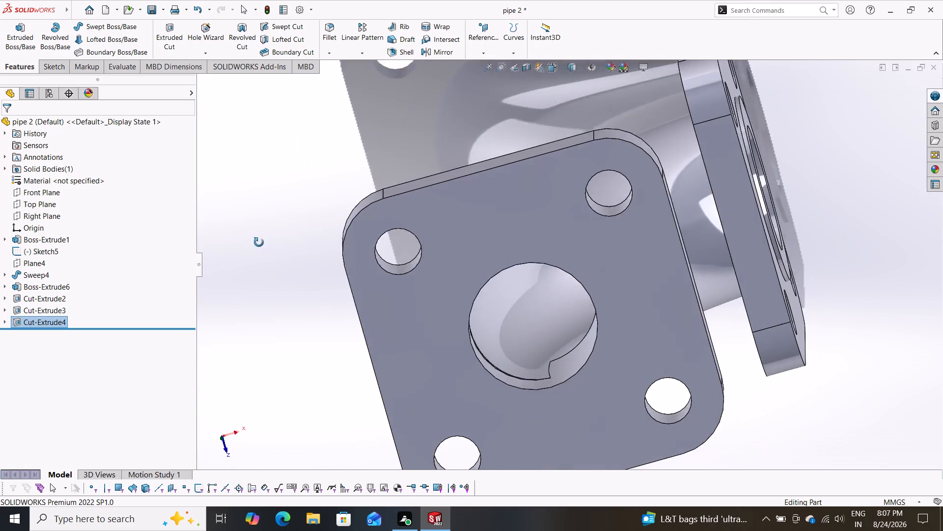
middle_drag(259, 242, 251, 267)
scroll(250, 264, down, 2)
scroll(258, 260, up, 5)
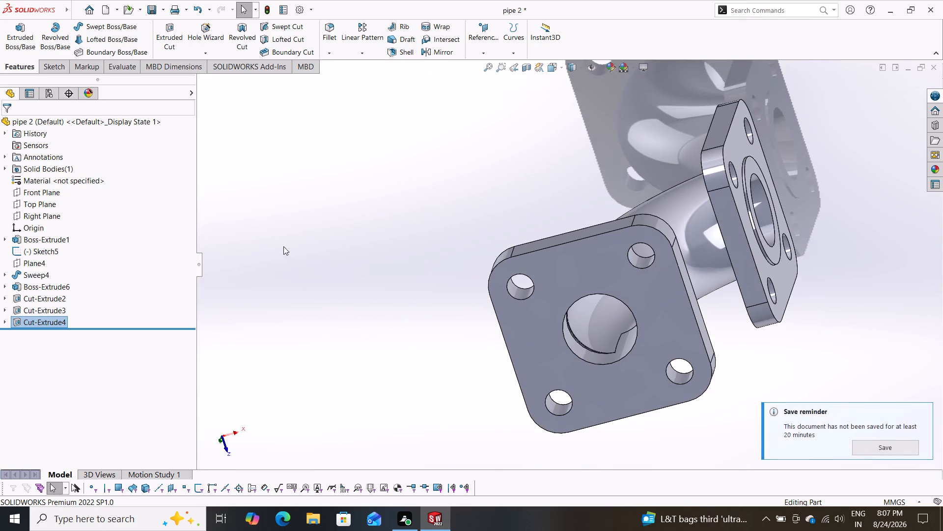
scroll(293, 237, up, 1)
middle_drag(294, 231, 305, 120)
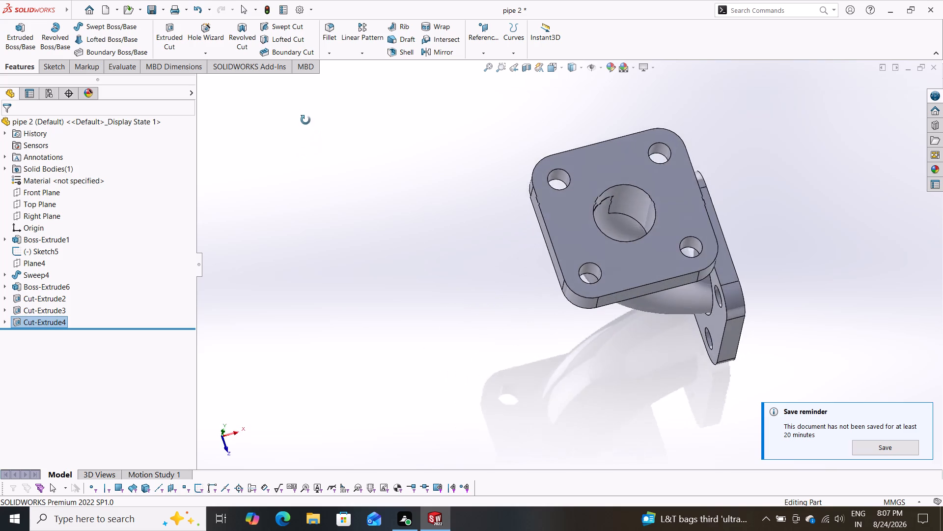
middle_drag(305, 120, 300, 111)
scroll(606, 206, down, 4)
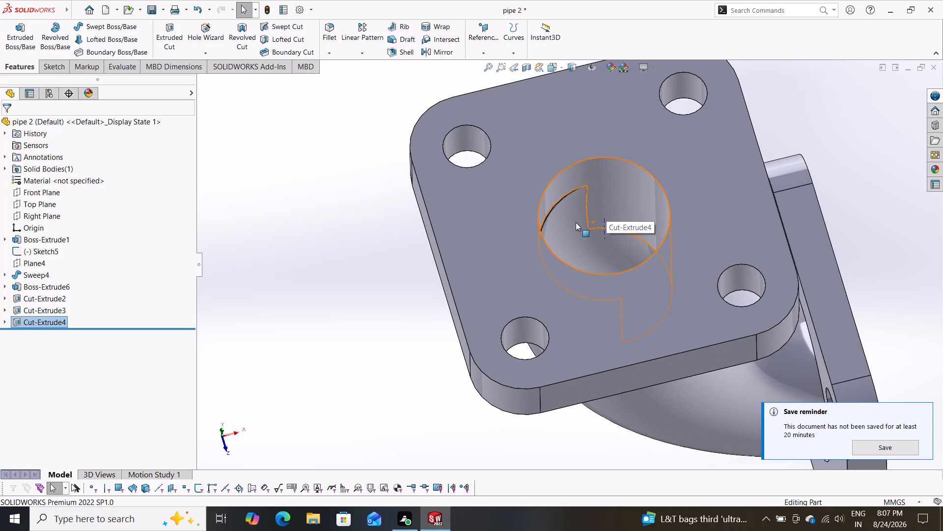
scroll(574, 224, down, 2)
middle_drag(574, 202, 526, 79)
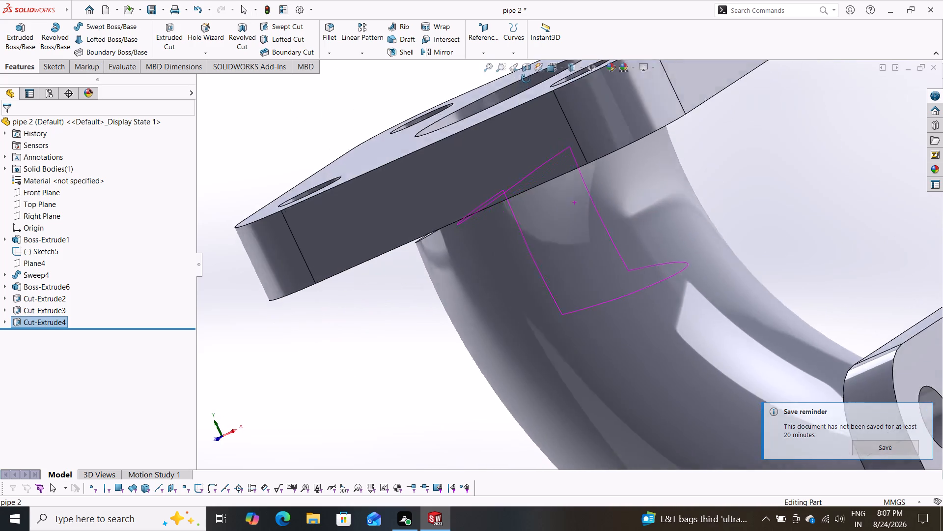
middle_drag(526, 79, 567, 18)
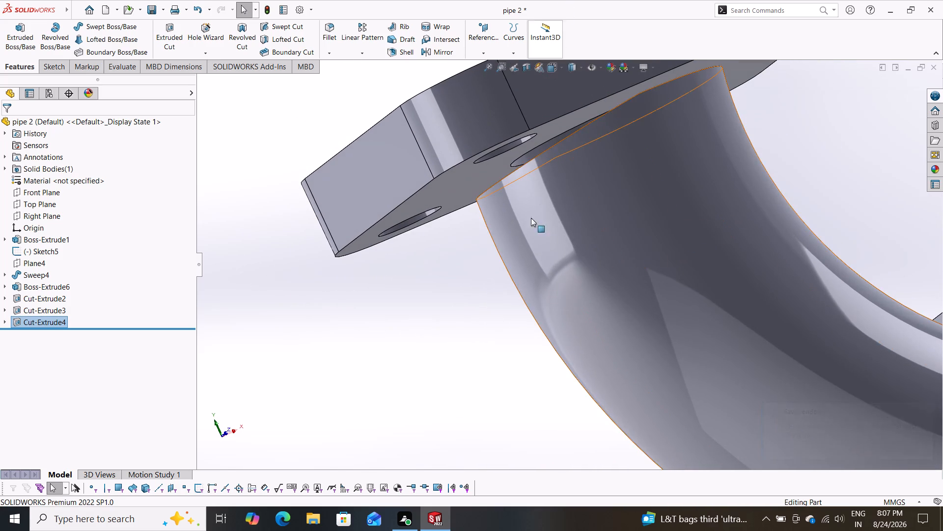
middle_drag(495, 213, 499, 312)
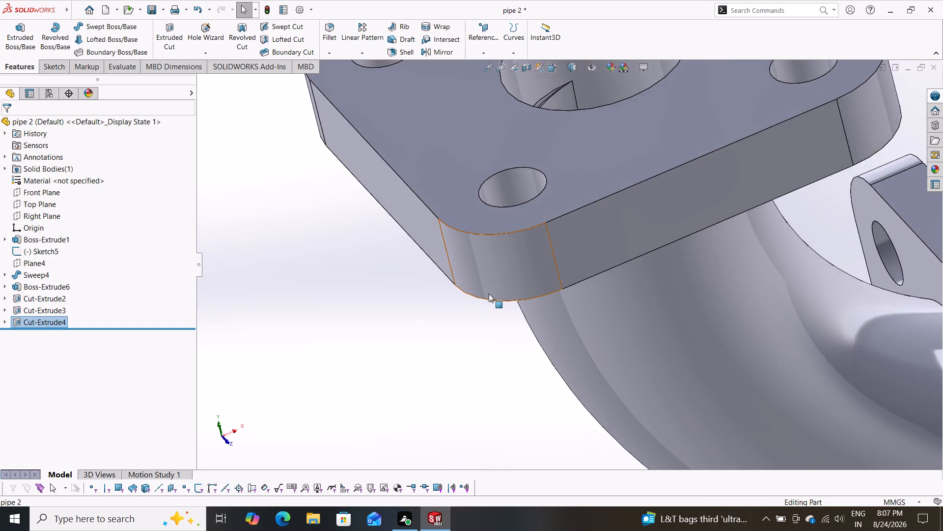
scroll(489, 294, down, 3)
scroll(489, 294, up, 8)
middle_drag(500, 280, 470, 333)
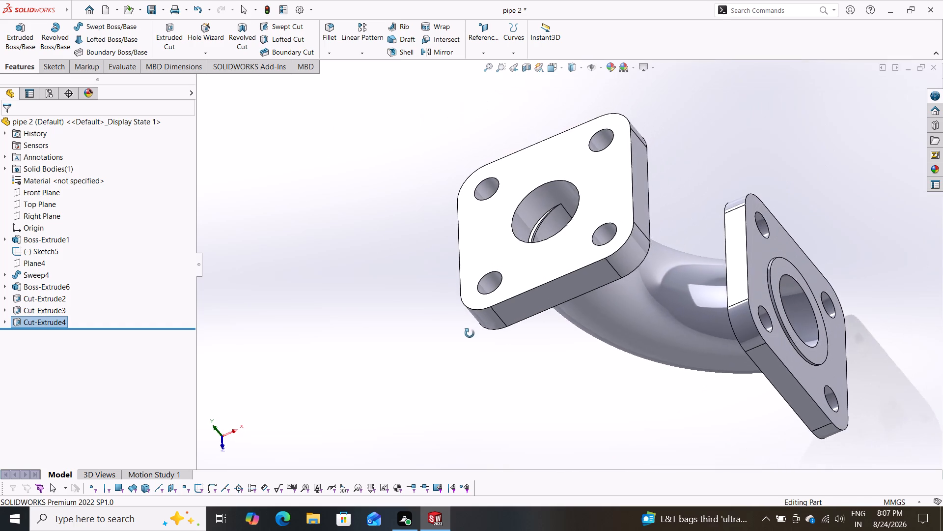
middle_drag(470, 333, 468, 344)
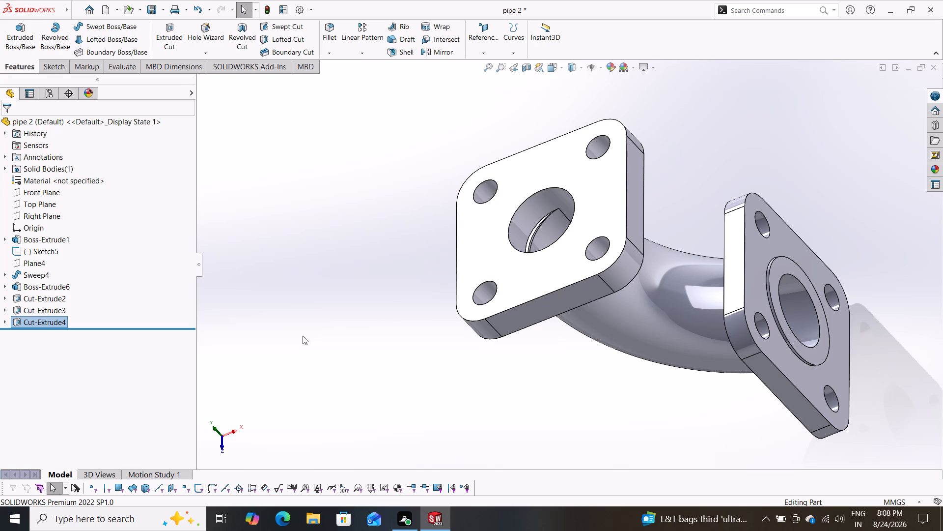
Examine the whole flanged pipe from several sides, including both flanges, their bolt holes and the bend.
scroll(444, 284, down, 4)
scroll(487, 295, up, 4)
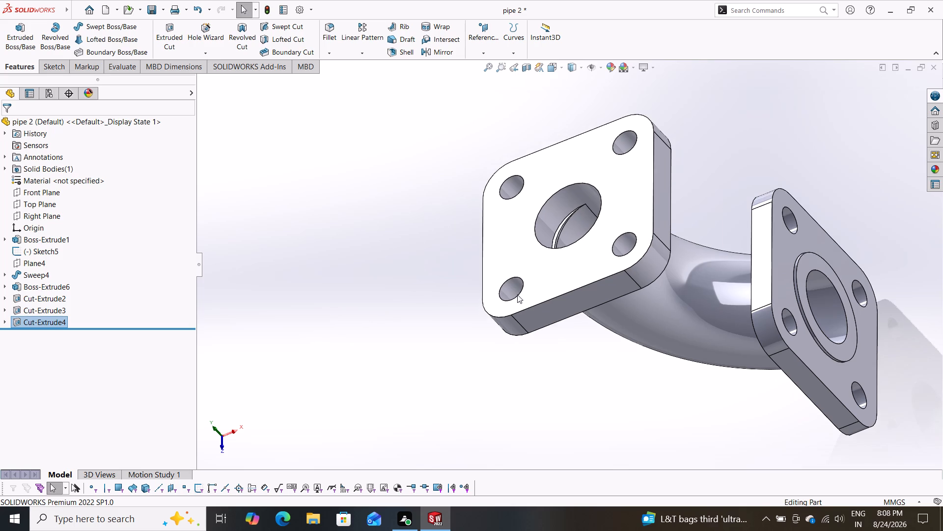
scroll(683, 296, down, 4)
scroll(683, 296, up, 5)
middle_drag(433, 315, 508, 220)
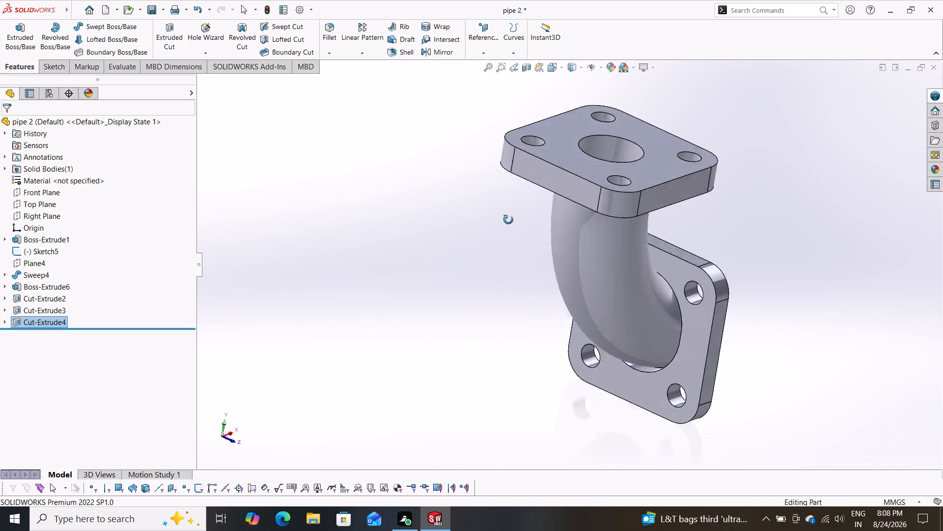
middle_drag(508, 220, 444, 238)
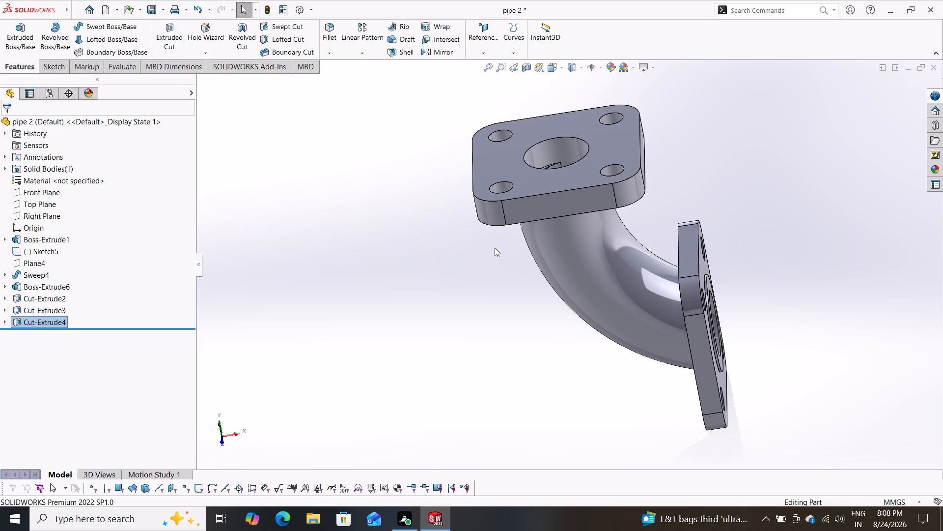
scroll(446, 304, down, 1)
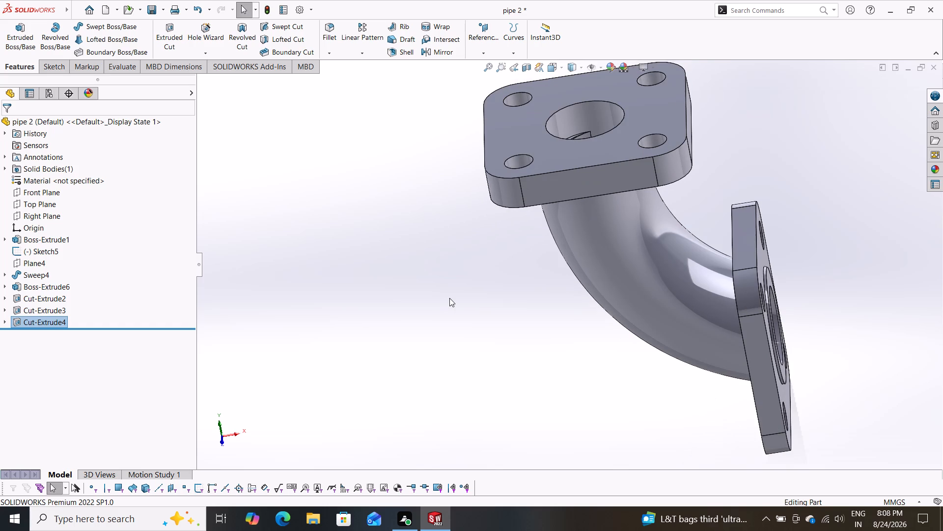
scroll(493, 312, up, 2)
middle_click(529, 300)
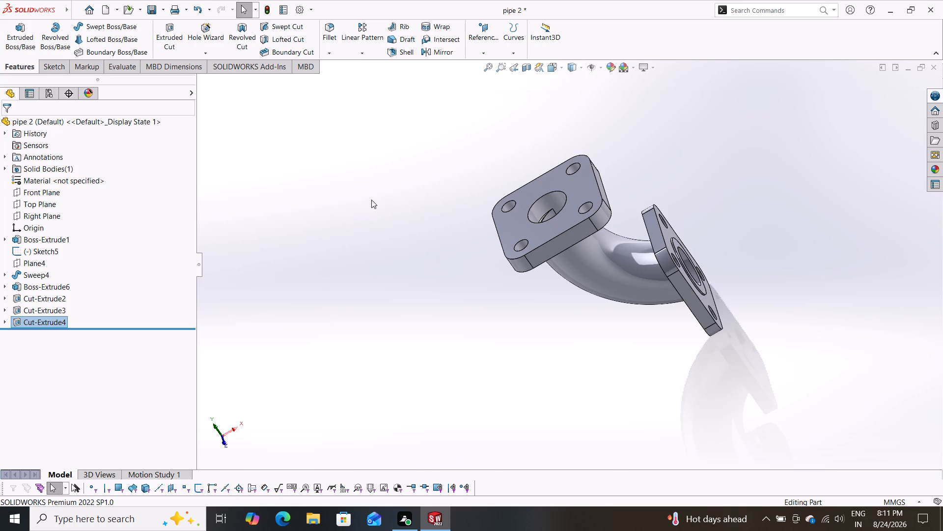
scroll(492, 277, down, 2)
scroll(494, 276, up, 4)
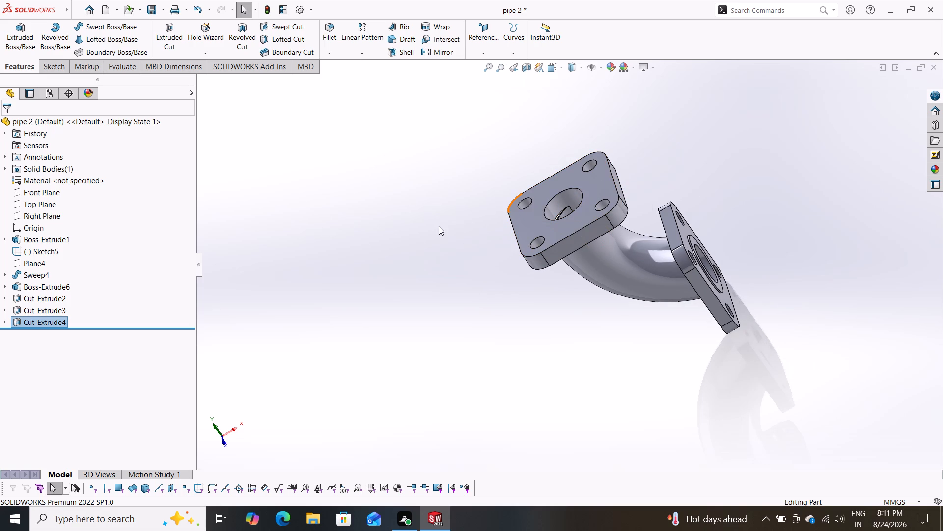
middle_drag(445, 225, 752, 242)
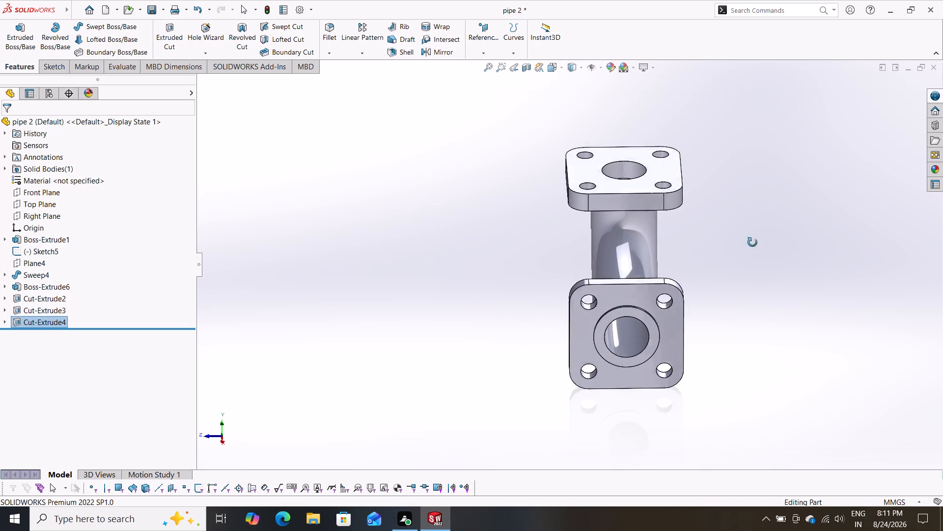
middle_drag(752, 242, 606, 157)
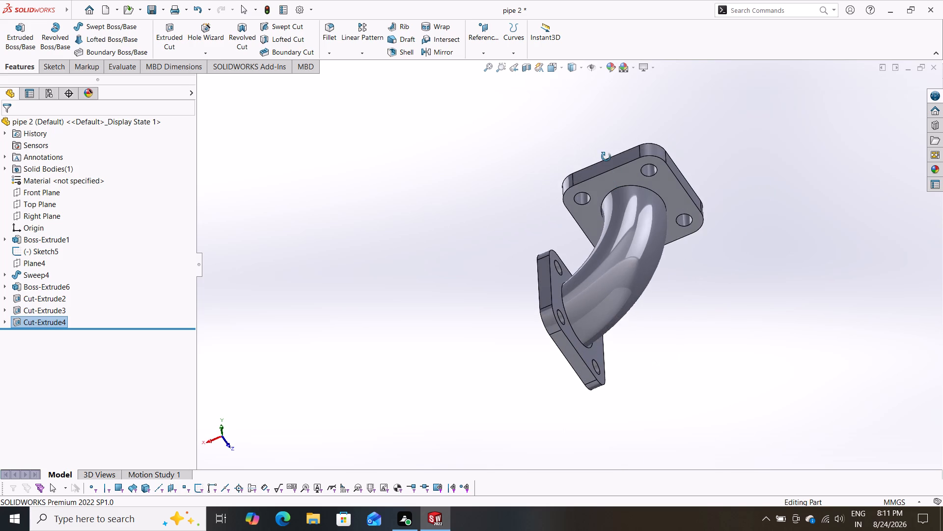
middle_drag(606, 157, 610, 171)
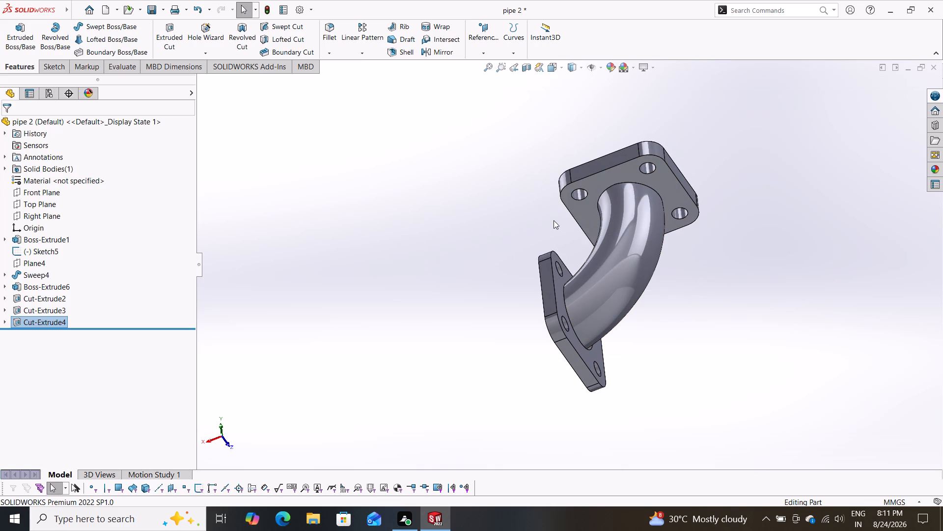
middle_drag(478, 232, 546, 287)
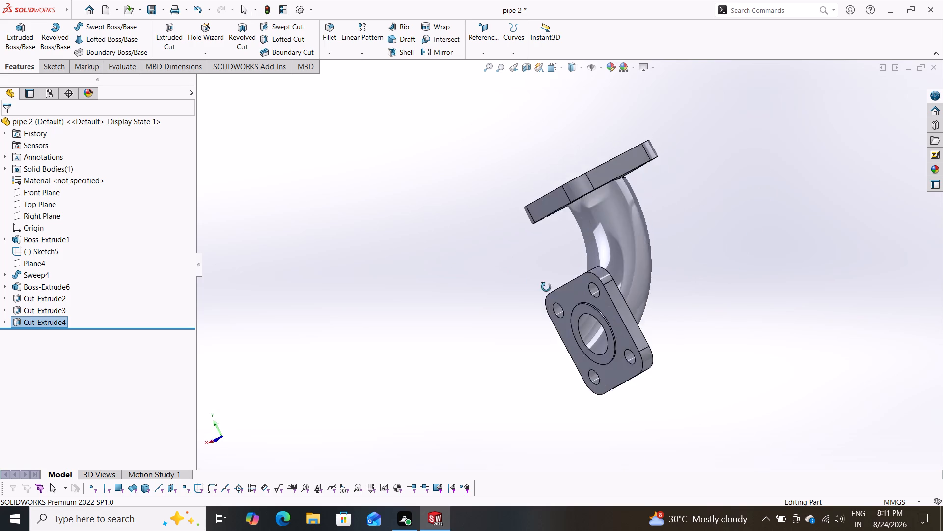
middle_drag(546, 287, 740, 261)
scroll(637, 287, down, 1)
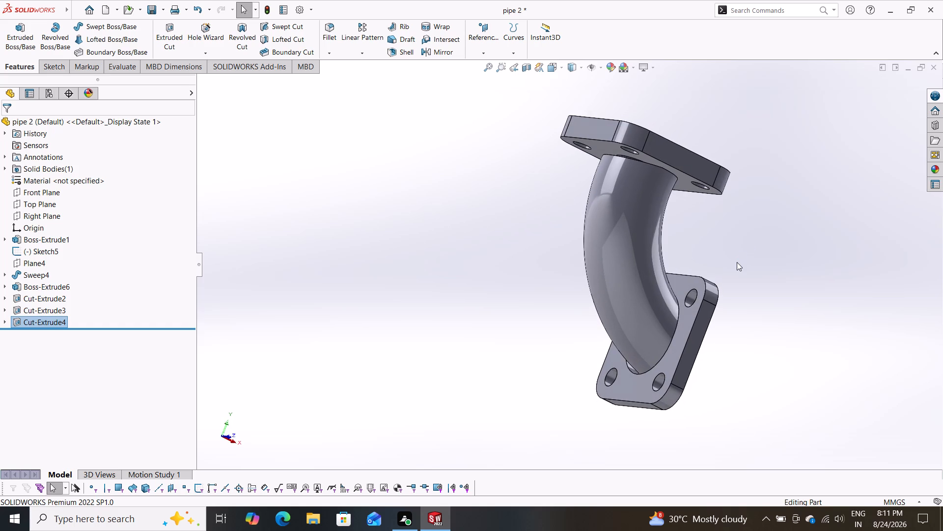
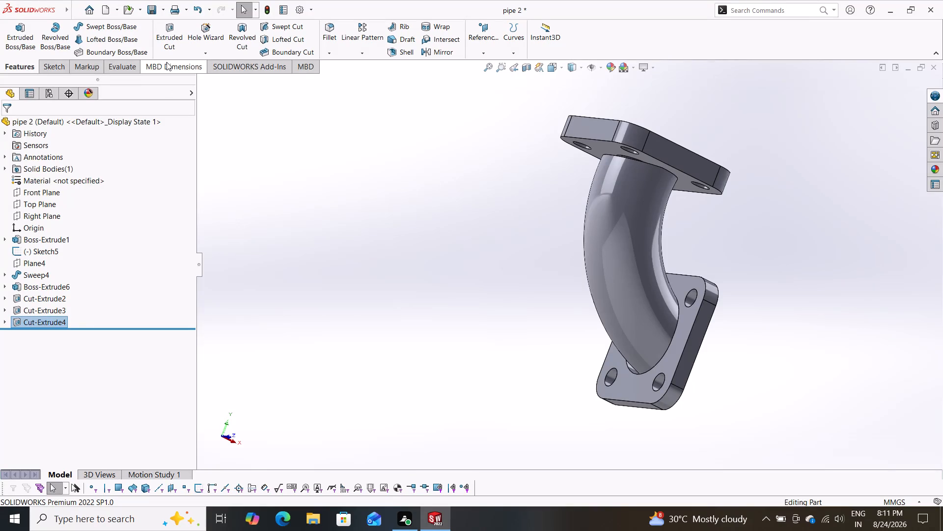
Save the finished part as a SOLIDWORKS Part named pipe 2 in the Documents folder.
click(164, 15)
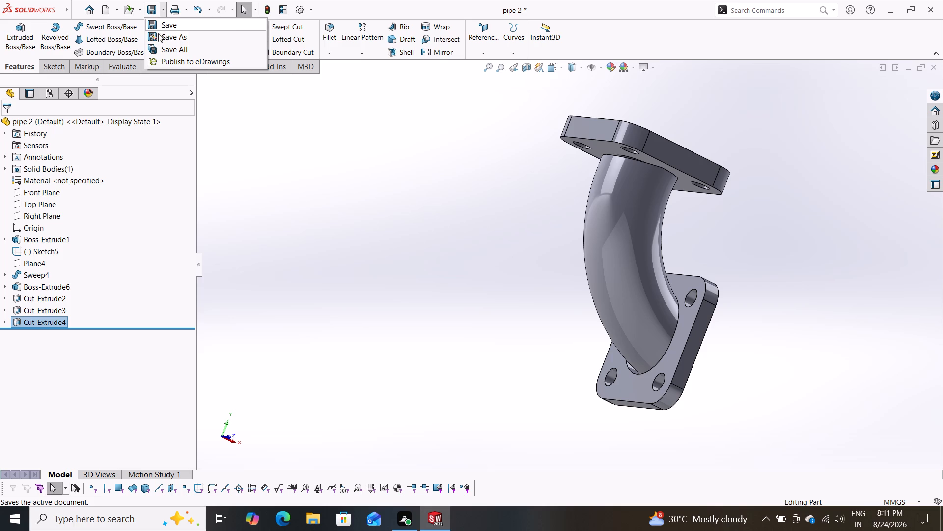
click(163, 38)
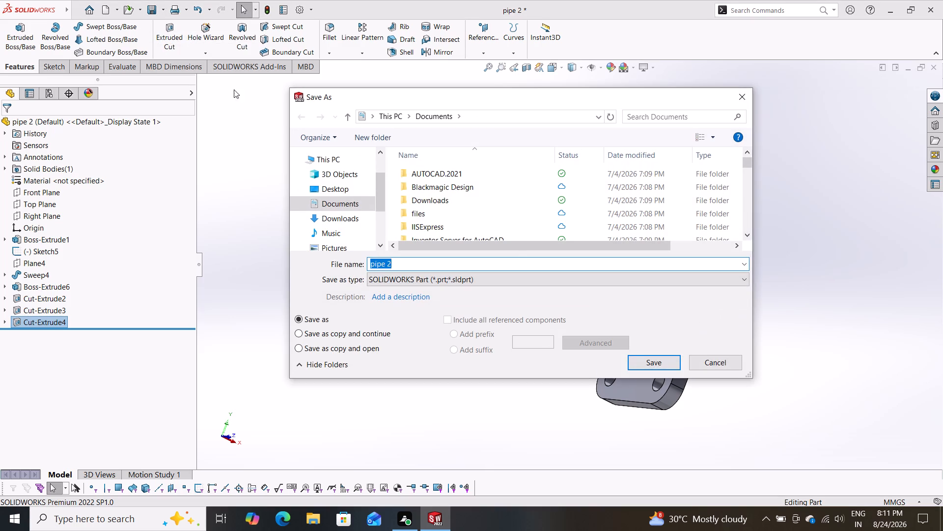
click(649, 359)
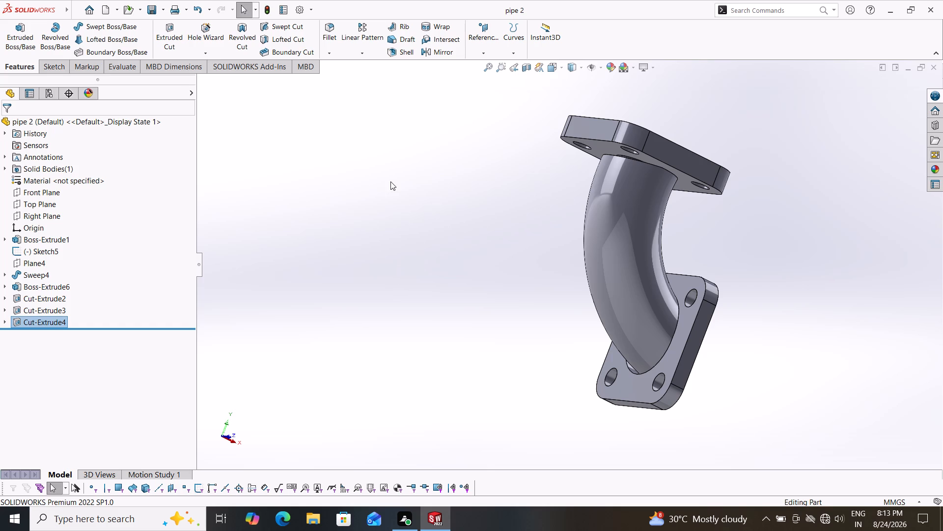
Save a copy of the part in Adobe Portable Document Format (*.pdf) as pipe 2 in the Documents folder.
click(166, 7)
click(171, 36)
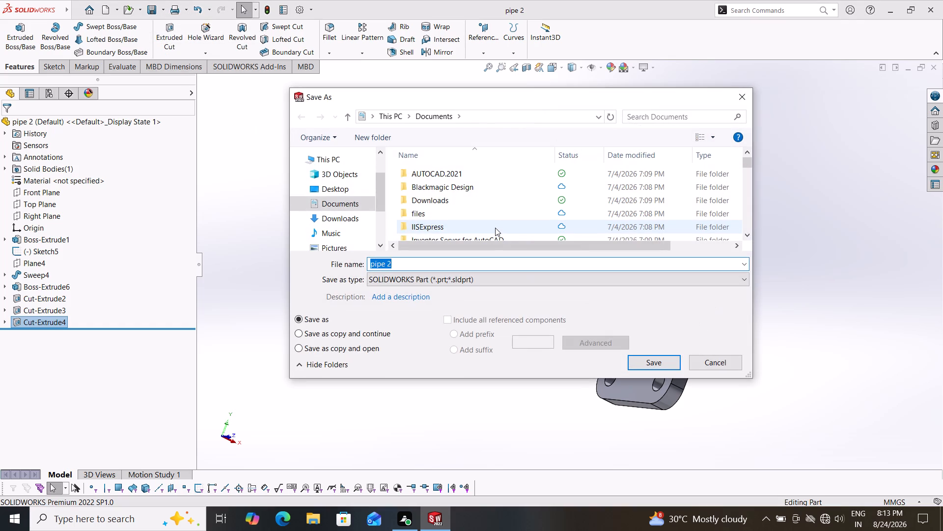
click(538, 280)
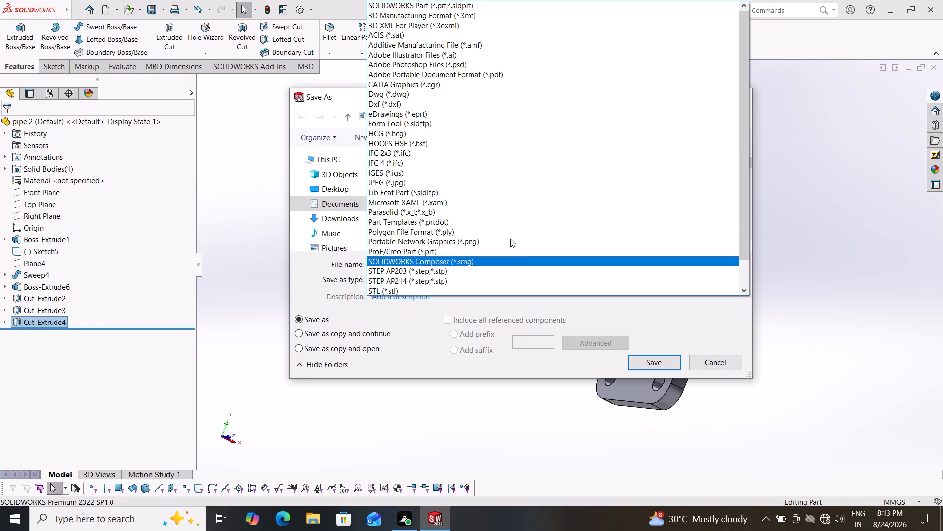
click(462, 73)
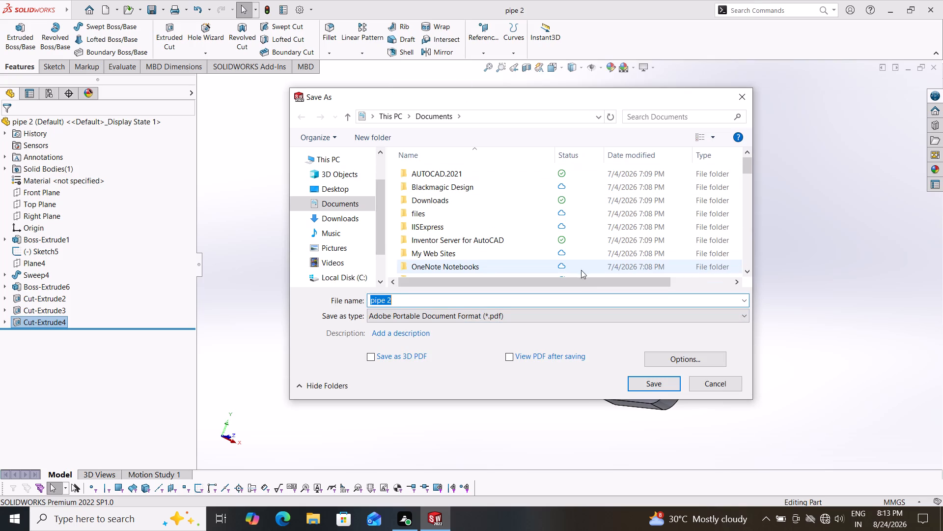
click(653, 381)
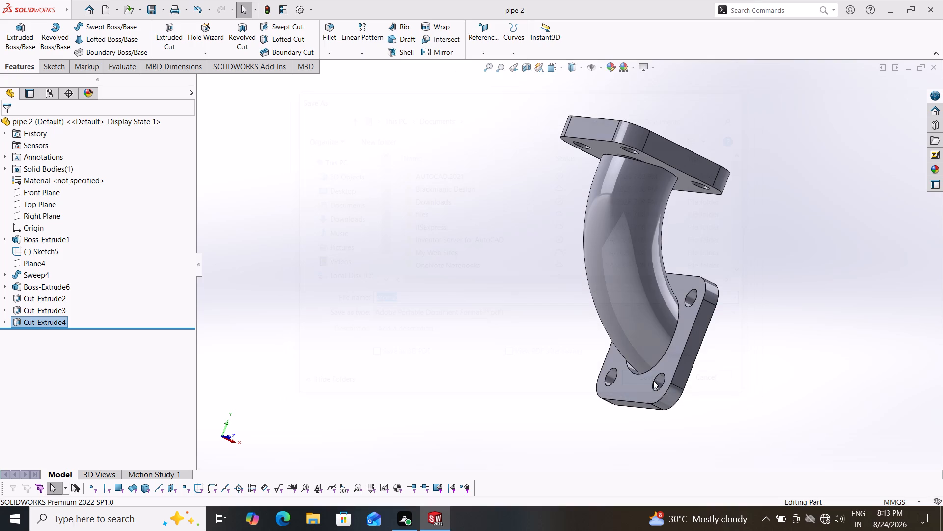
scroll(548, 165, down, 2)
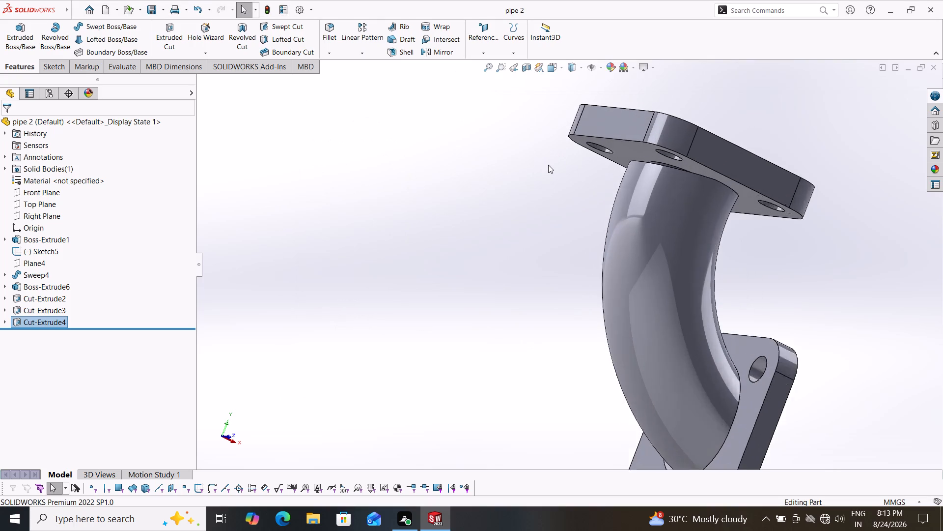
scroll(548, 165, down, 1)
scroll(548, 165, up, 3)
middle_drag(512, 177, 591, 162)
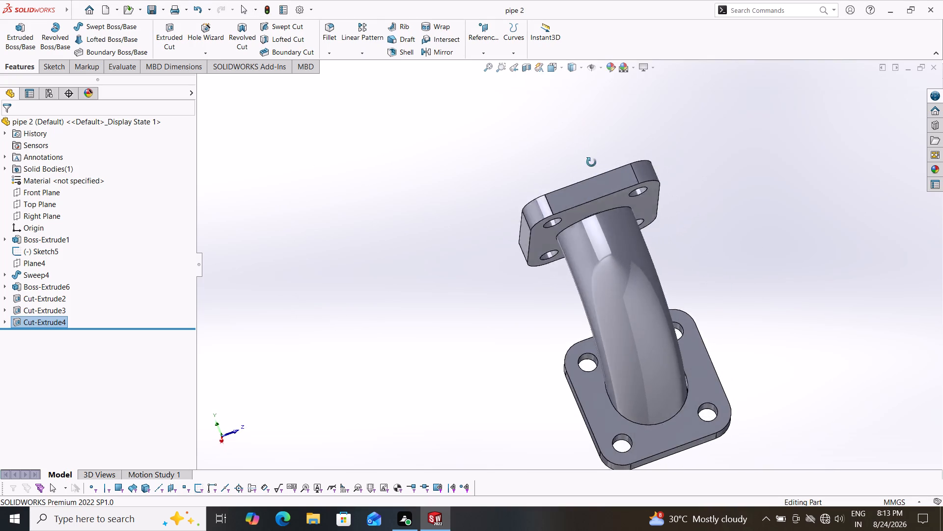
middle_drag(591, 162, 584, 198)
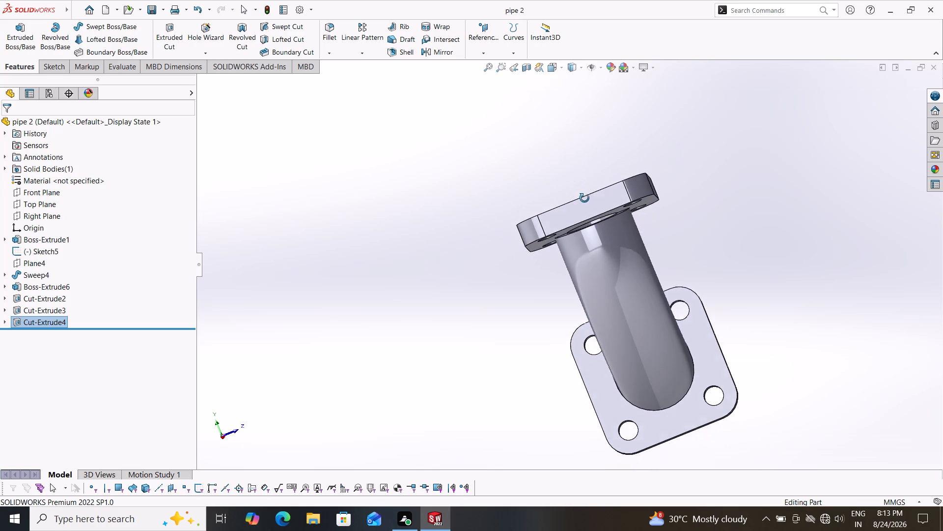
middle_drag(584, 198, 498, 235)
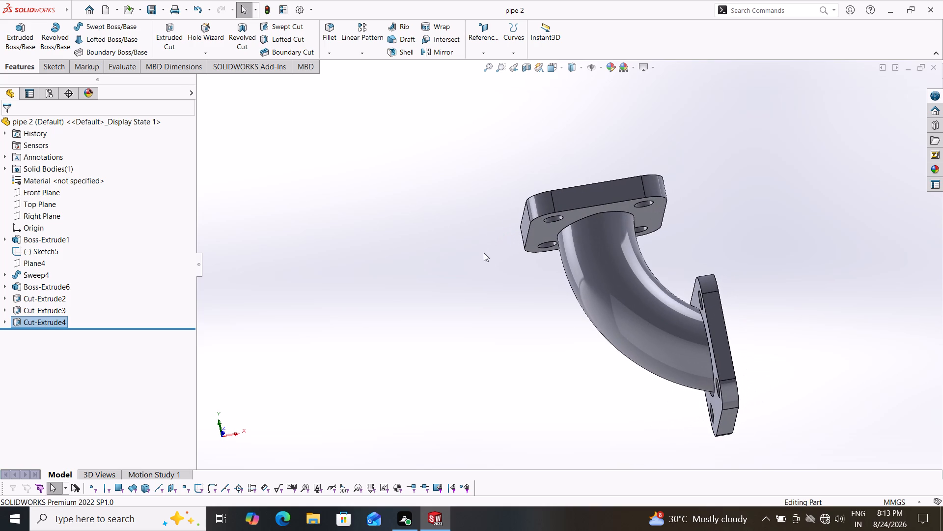